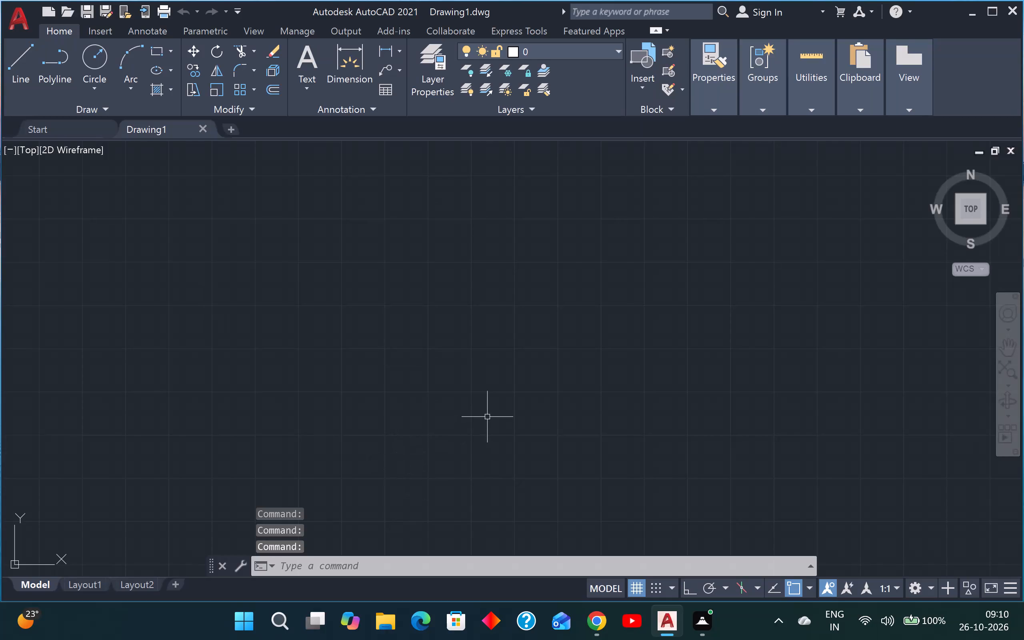
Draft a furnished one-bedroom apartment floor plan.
Turn off the drawing grid display.
{"action": "key", "text": "F7"}
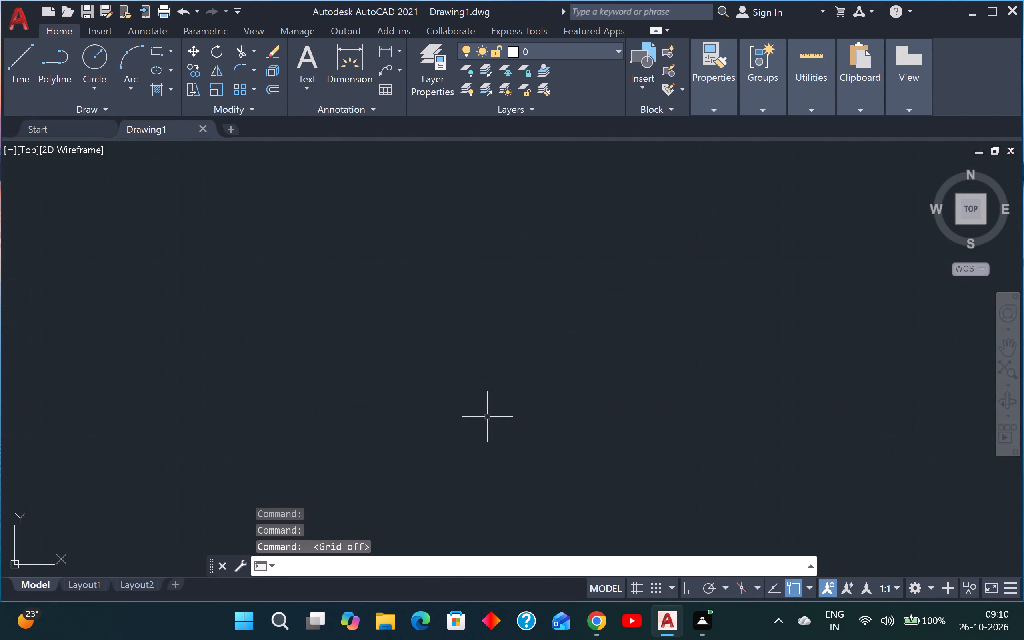
Set the drawing units to Architectural length type with 0'-0" precision and Millimeters as the insertion scale.
{"action": "type", "text": "un"}
{"action": "key", "text": "space"}
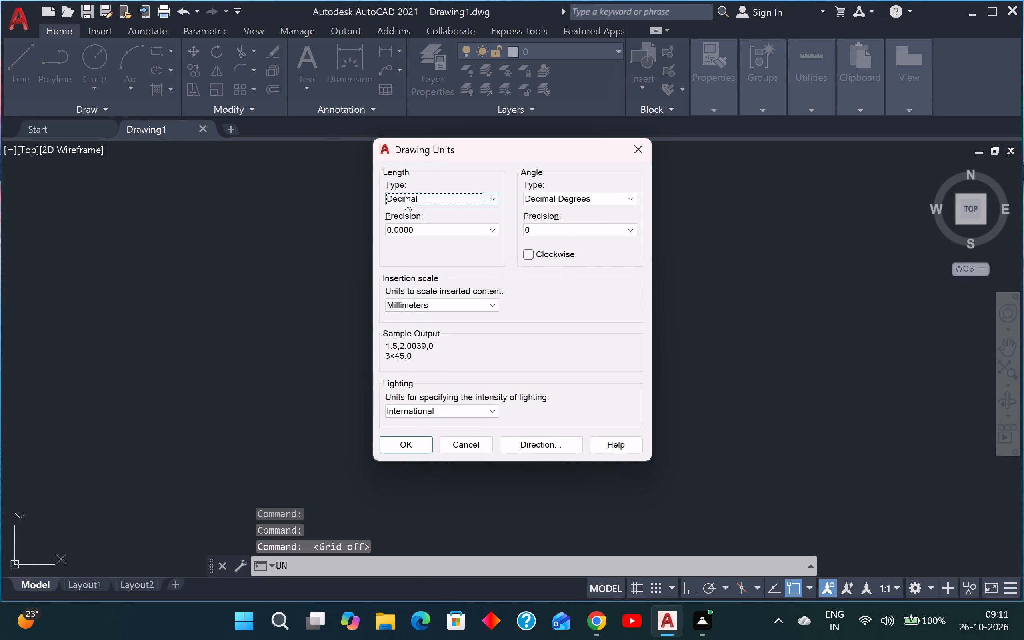
{"action": "left_click", "coordinate": [405, 196]}
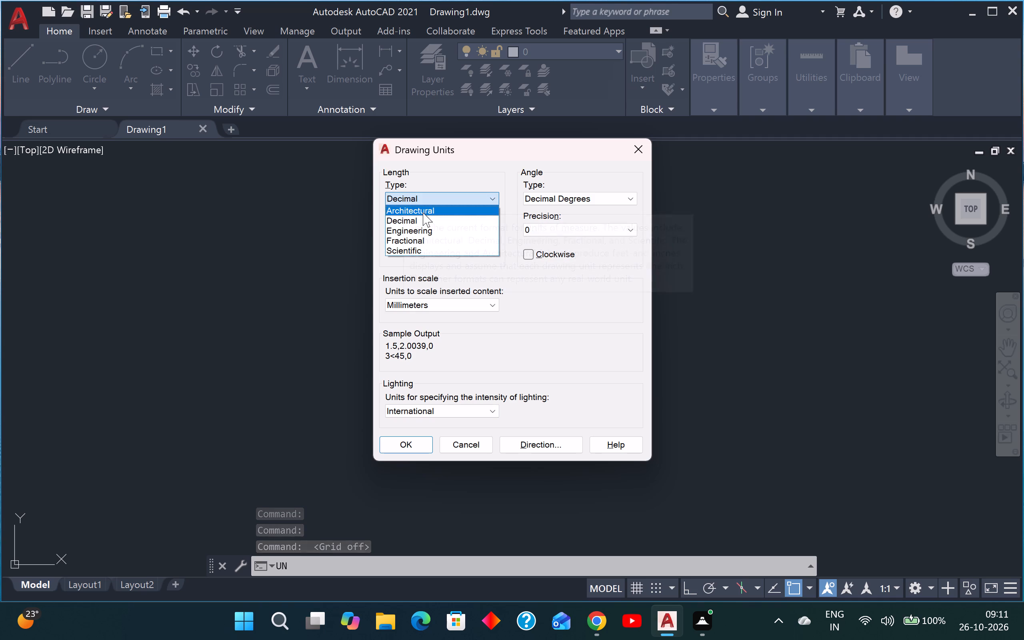
{"action": "left_click", "coordinate": [423, 212]}
{"action": "left_click", "coordinate": [425, 230]}
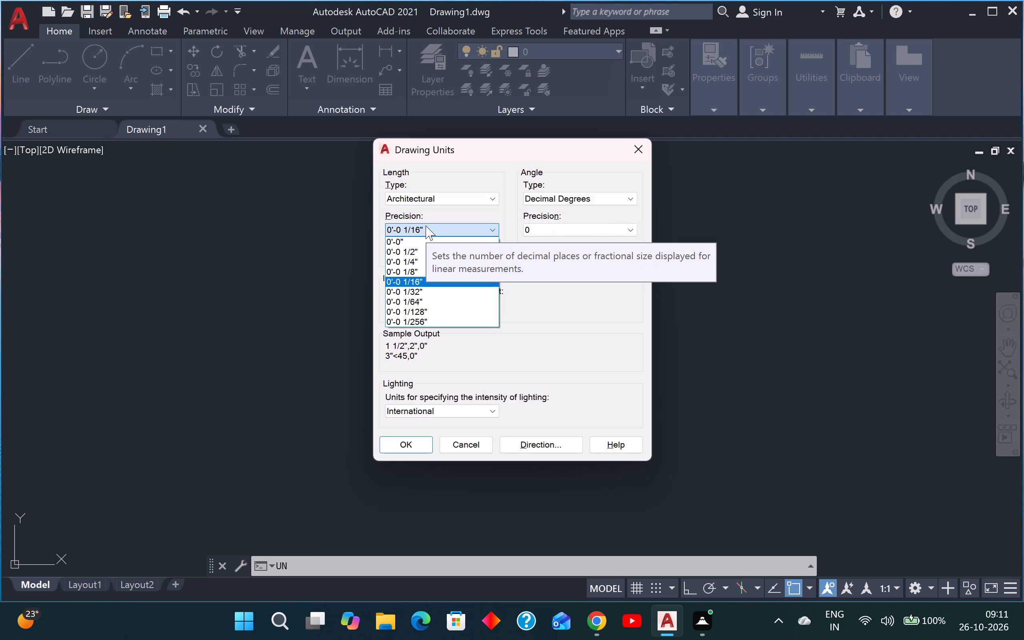
{"action": "left_click", "coordinate": [448, 246]}
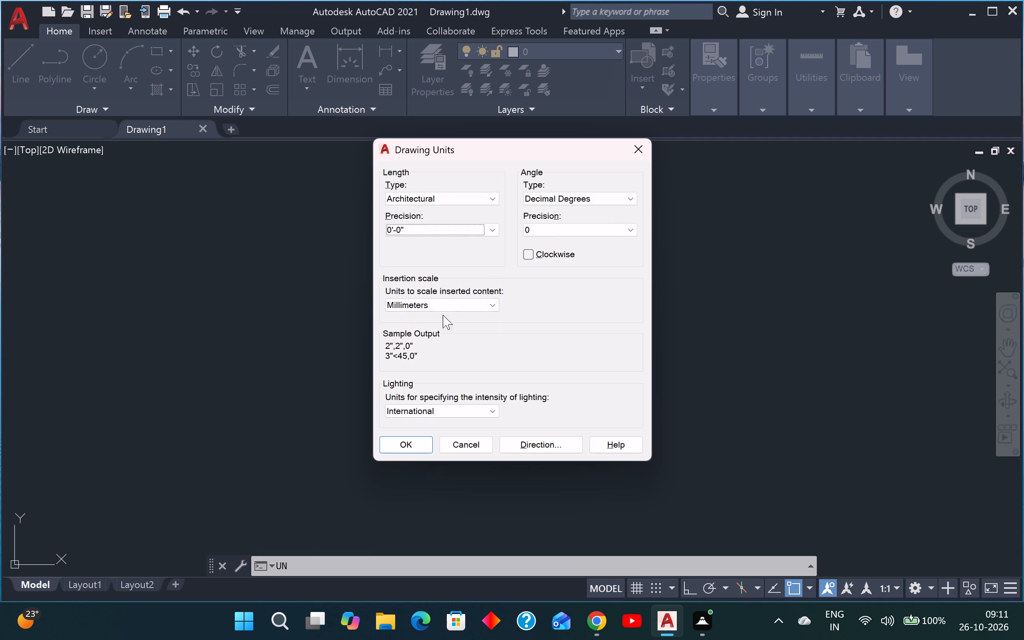
{"action": "left_click", "coordinate": [448, 301]}
{"action": "left_click", "coordinate": [425, 328]}
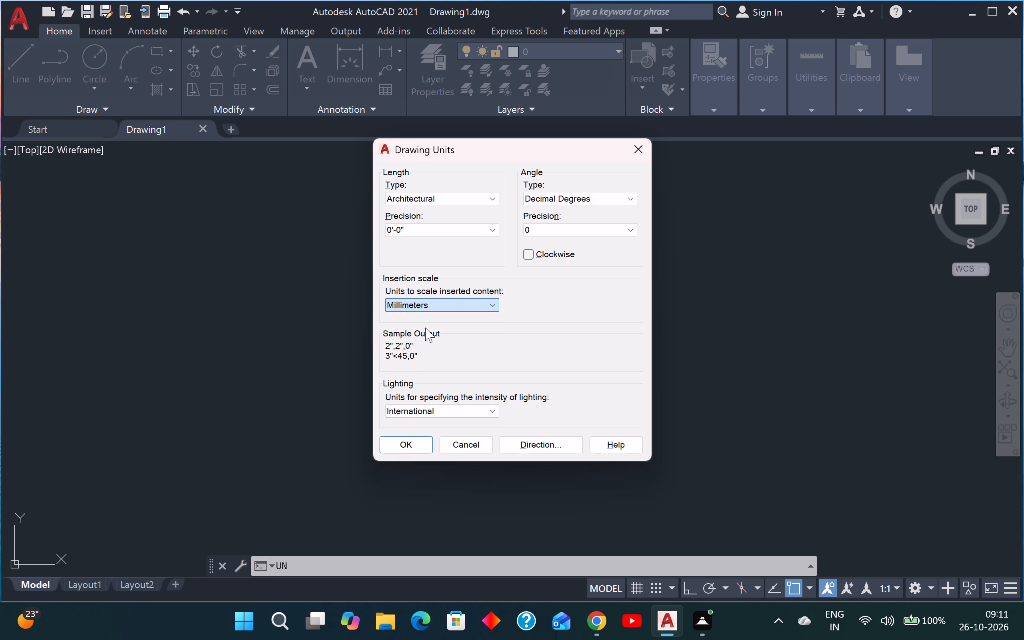
{"action": "left_click", "coordinate": [400, 442]}
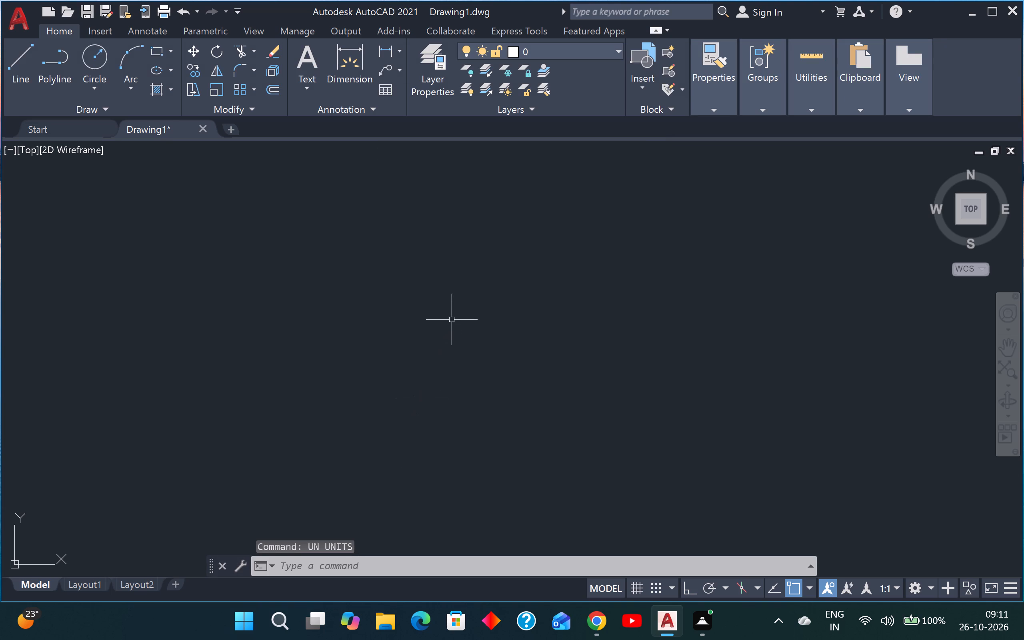
{"action": "key", "text": "Escape"}
{"action": "key", "text": "Escape"}
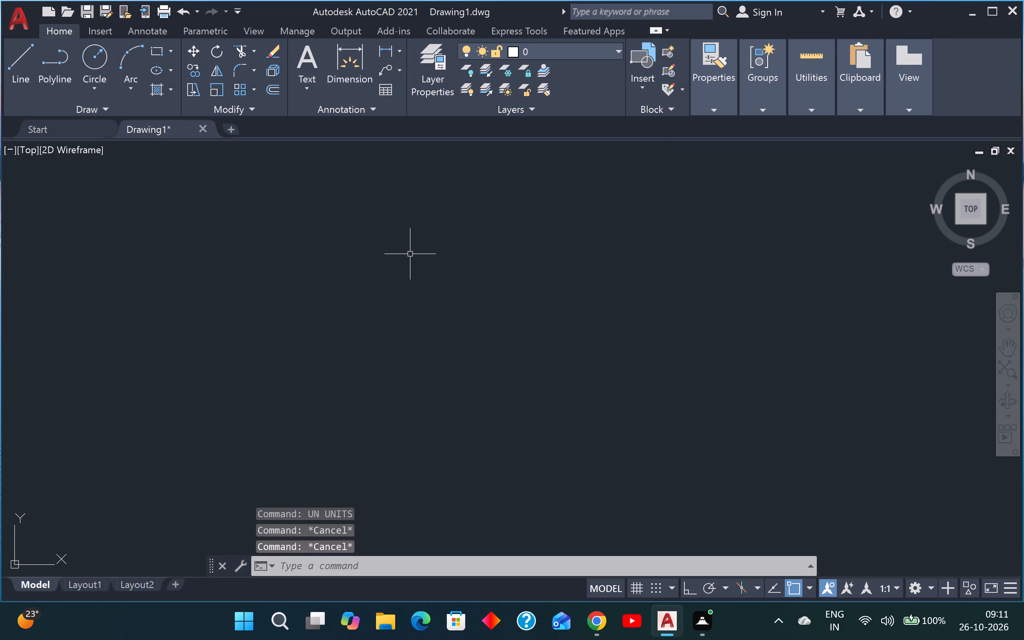
Modify the ISO-25 dimension style's primary units to Architectural format with 0'-0" precision.
{"action": "type", "text": "d"}
{"action": "key", "text": "space"}
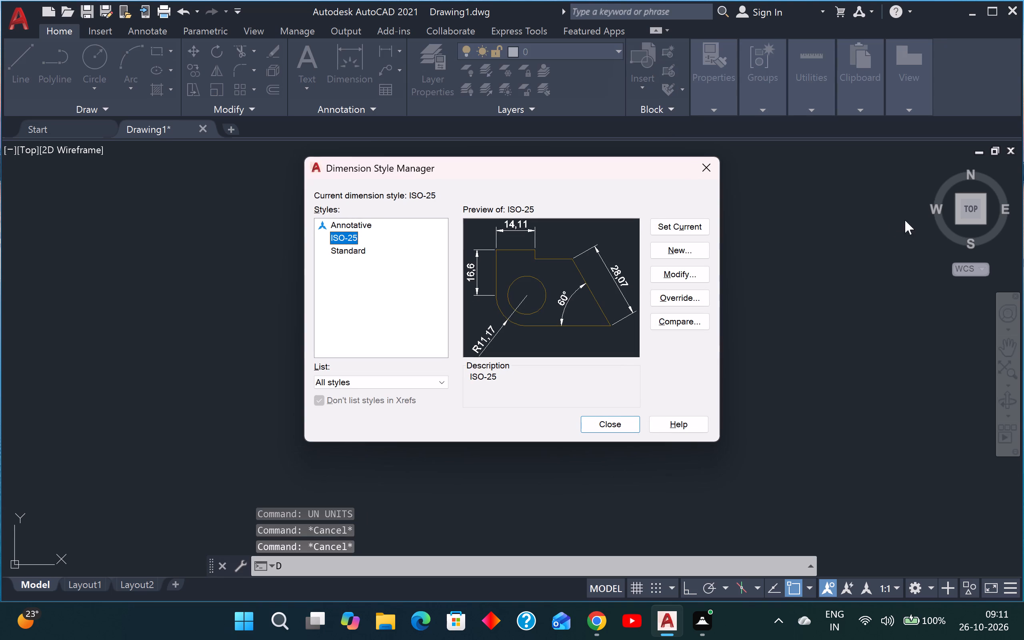
{"action": "left_click", "coordinate": [680, 276]}
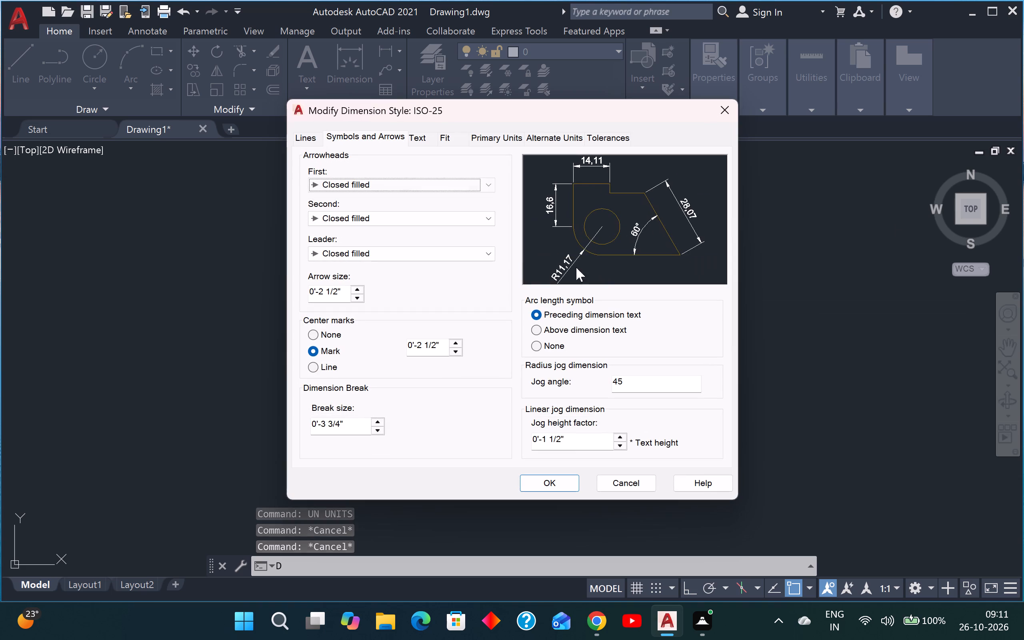
{"action": "left_click", "coordinate": [479, 142]}
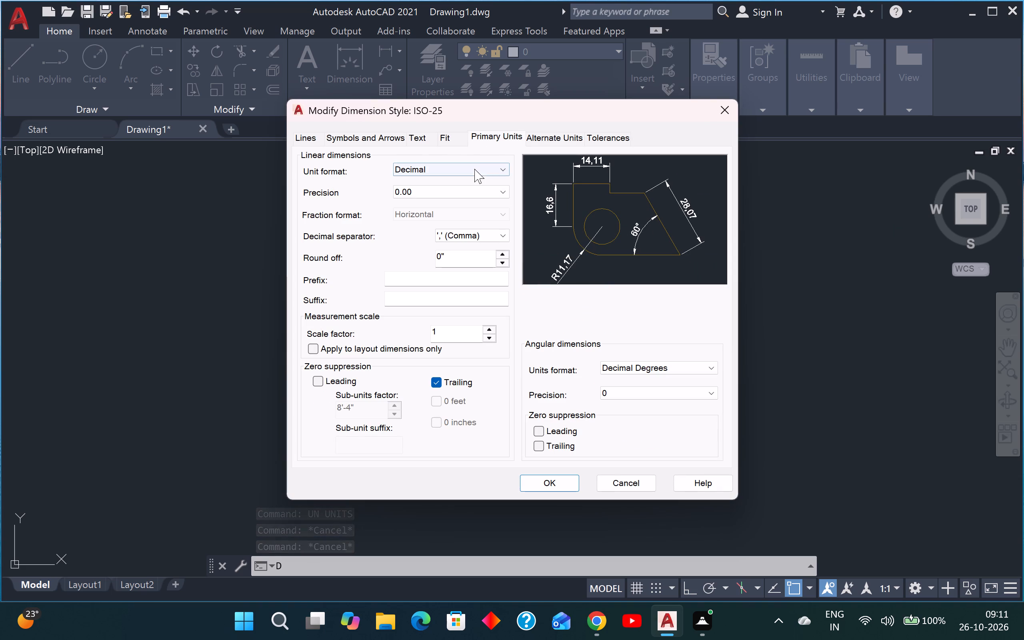
{"action": "left_click", "coordinate": [474, 169]}
{"action": "left_click", "coordinate": [464, 213]}
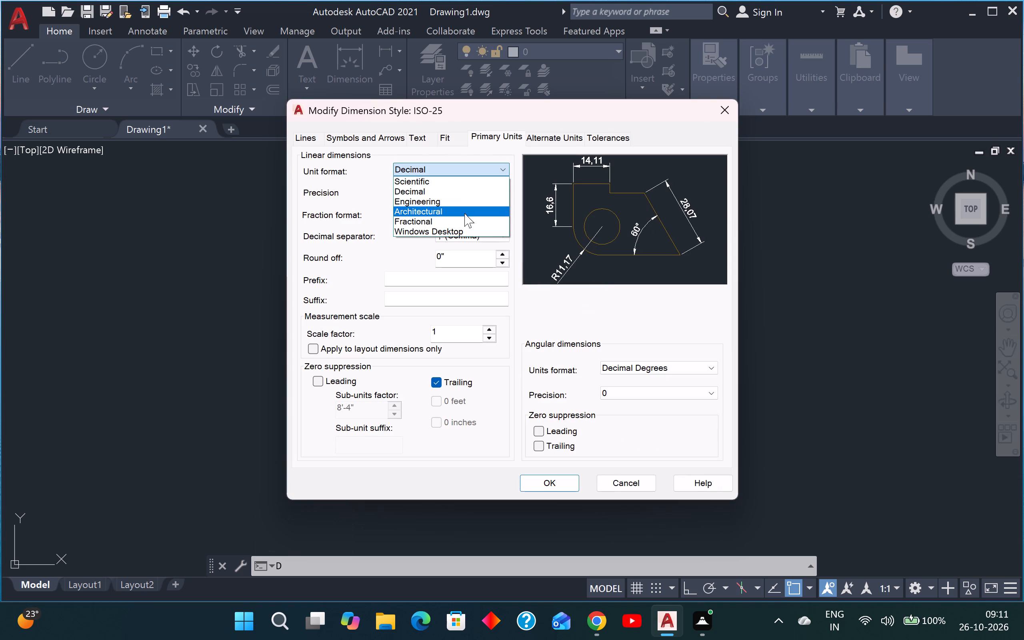
{"action": "left_click", "coordinate": [472, 194]}
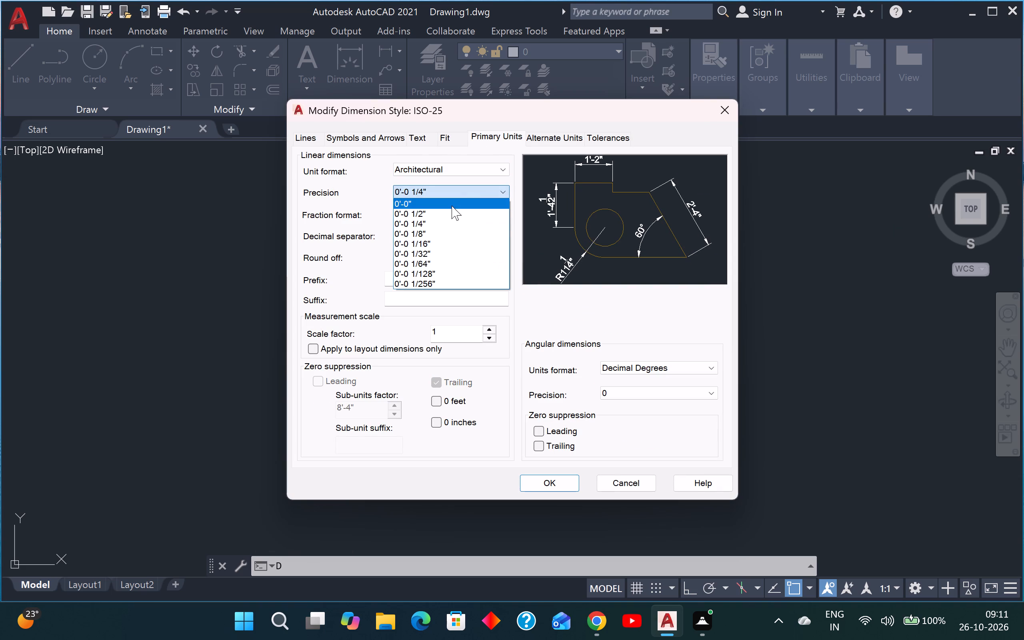
{"action": "left_click", "coordinate": [452, 206]}
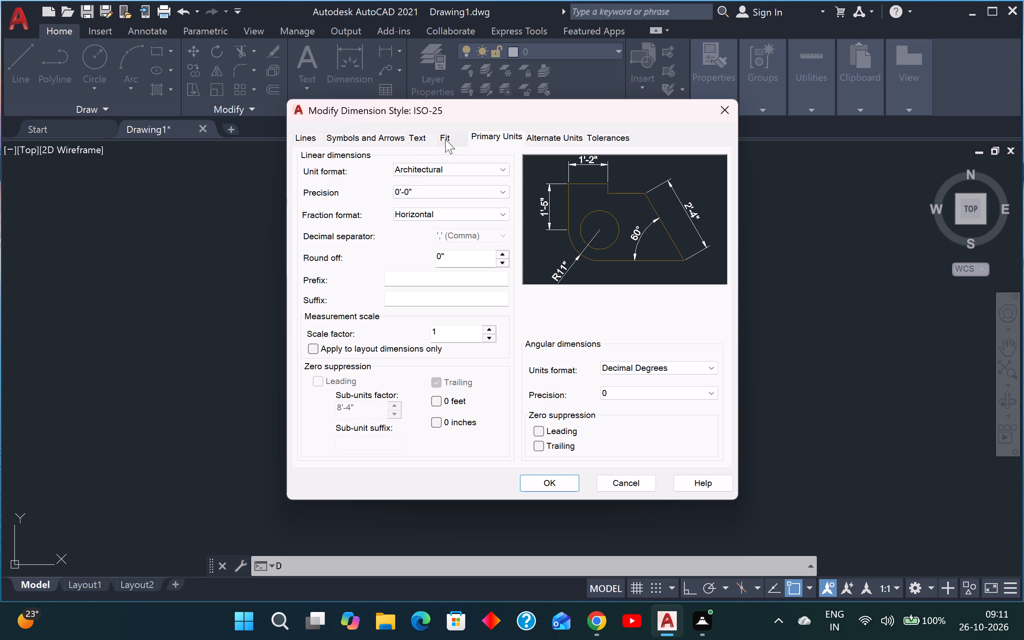
Set the dimension style's text height to 6".
{"action": "left_click", "coordinate": [446, 139]}
{"action": "left_click", "coordinate": [427, 139]}
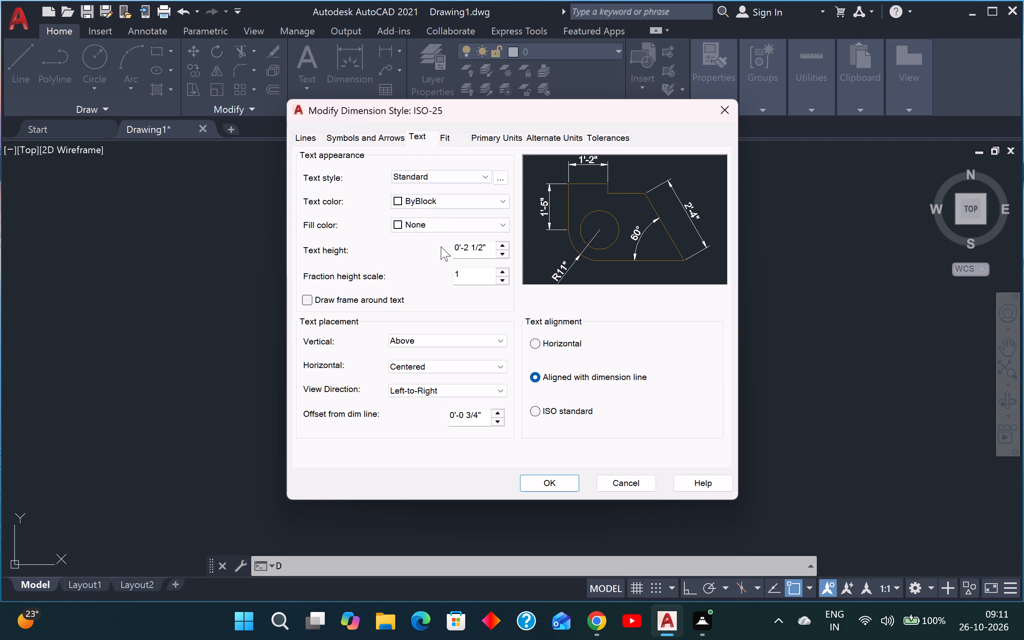
{"action": "left_click_drag", "start_coordinate": [490, 248], "coordinate": [430, 234]}
{"action": "key", "text": "BackSpace"}
{"action": "key", "text": "6"}
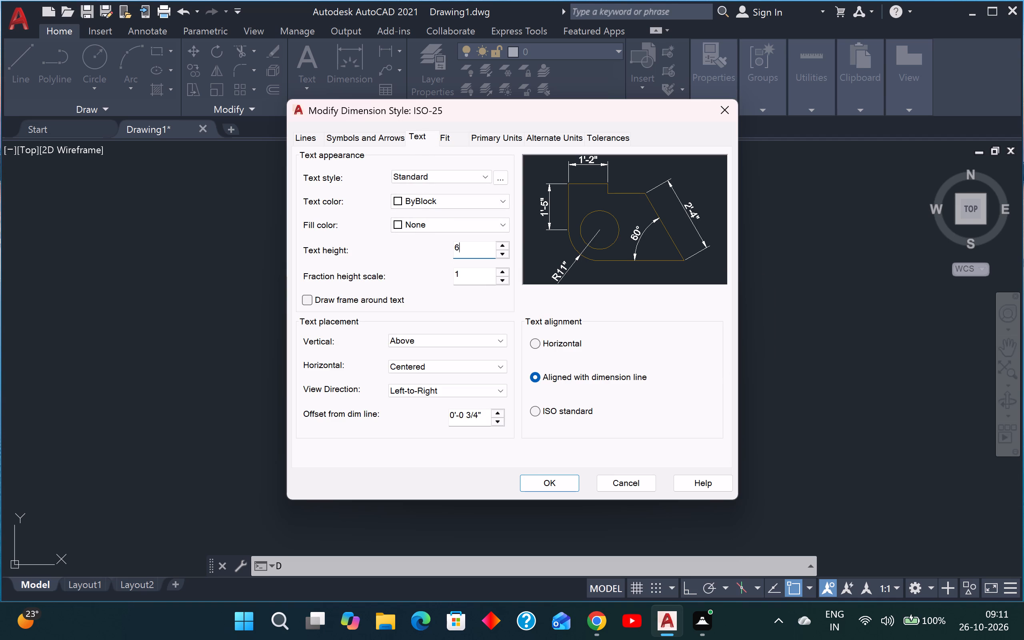
{"action": "key", "text": "shift+quotedbl"}
{"action": "key", "text": "Return"}
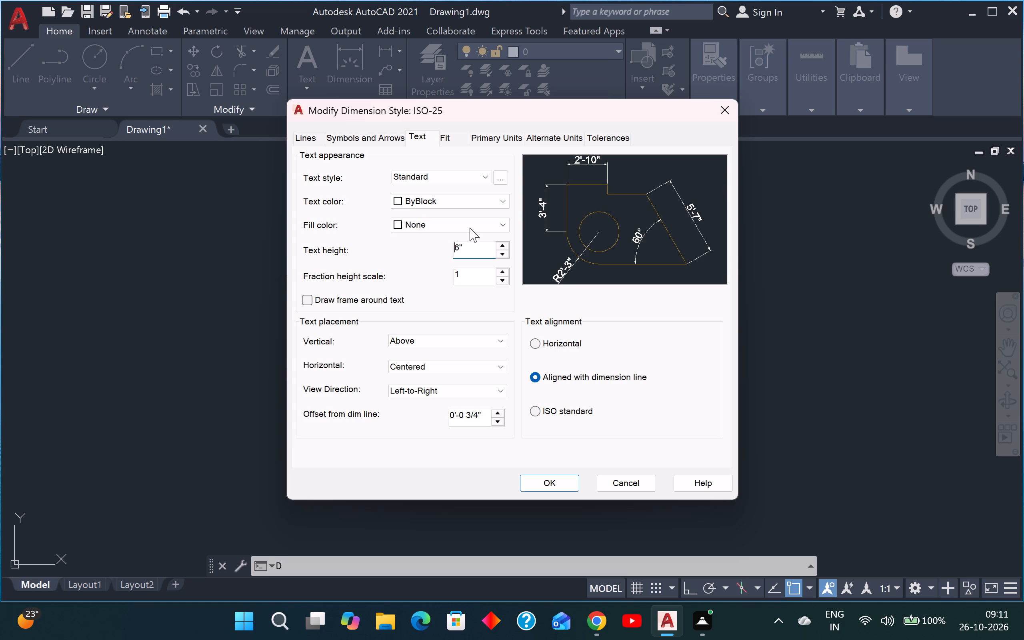
Set the dimension style's arrow size to 6".
{"action": "left_click", "coordinate": [367, 140]}
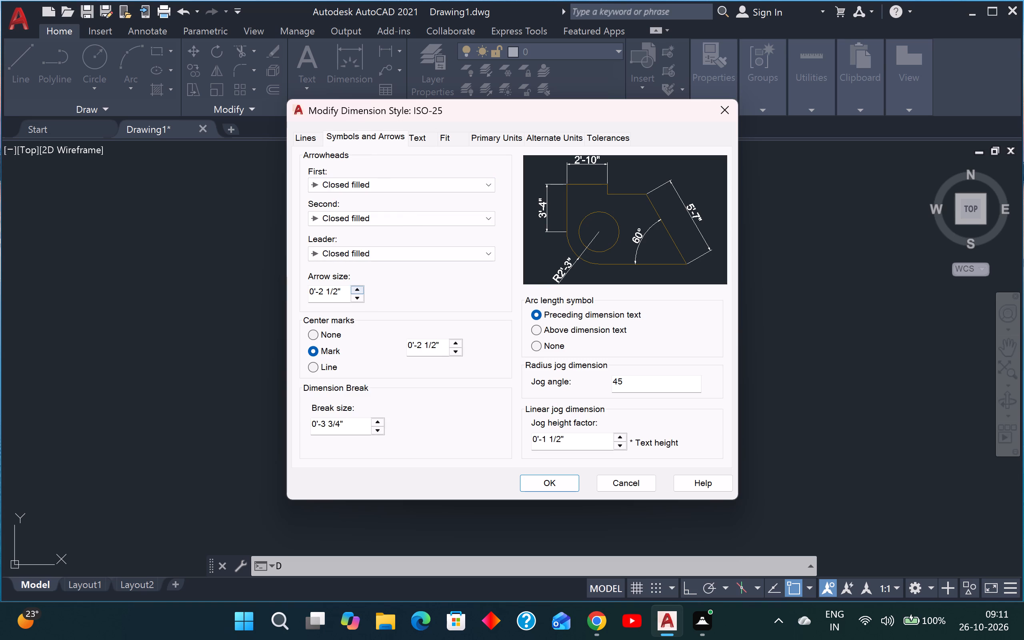
{"action": "left_click_drag", "start_coordinate": [342, 289], "coordinate": [207, 320]}
{"action": "key", "text": "BackSpace"}
{"action": "key", "text": "6"}
{"action": "key", "text": "shift+quotedbl"}
{"action": "key", "text": "Return"}
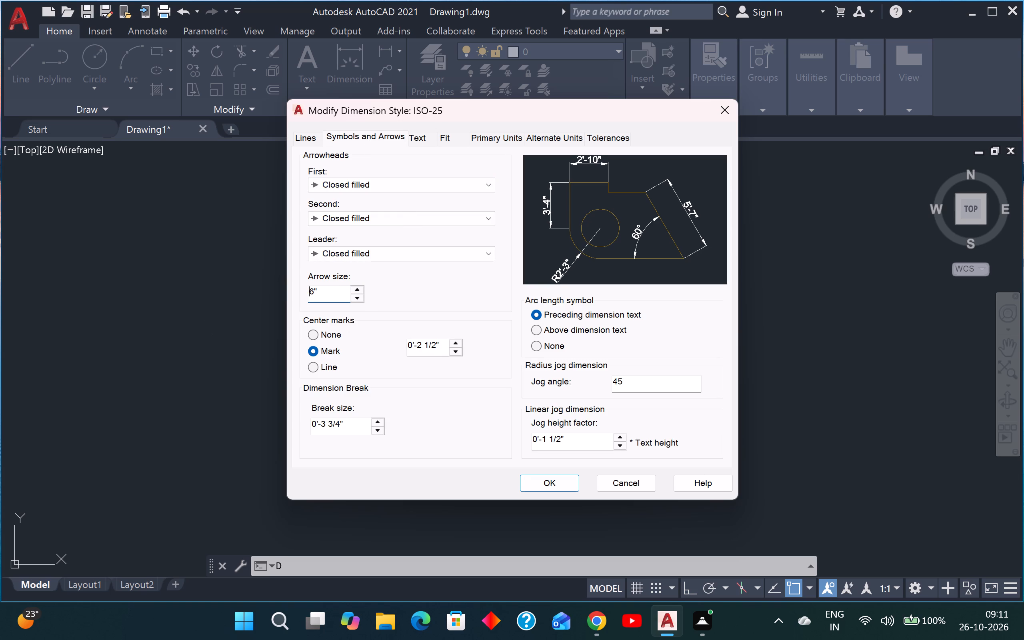
Use Architectural tick for the first, second and leader arrowheads, and accept the dimension style changes.
{"action": "left_click", "coordinate": [403, 180]}
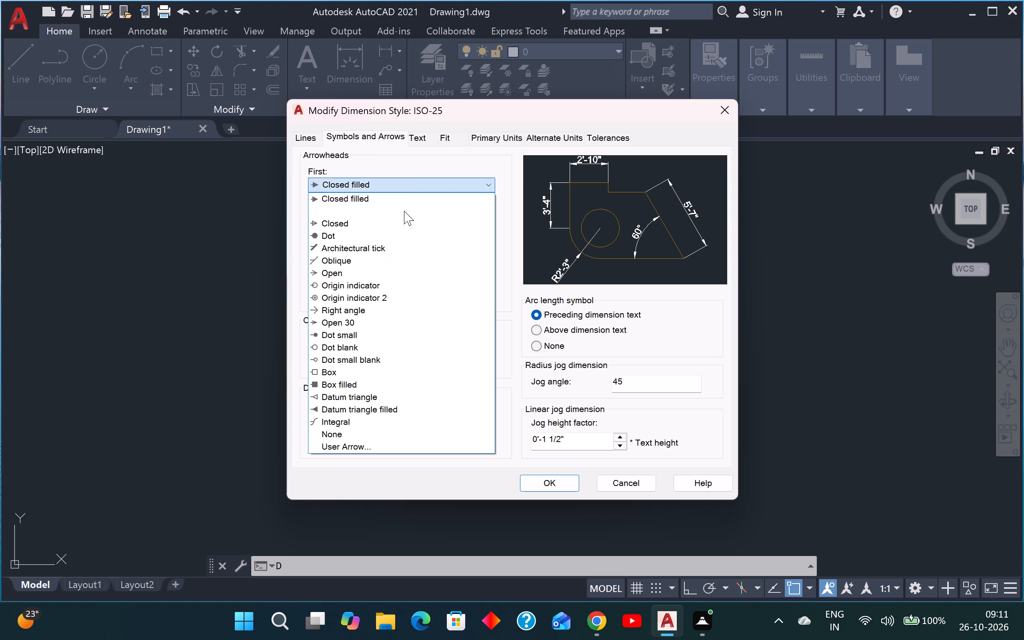
{"action": "left_click", "coordinate": [404, 252]}
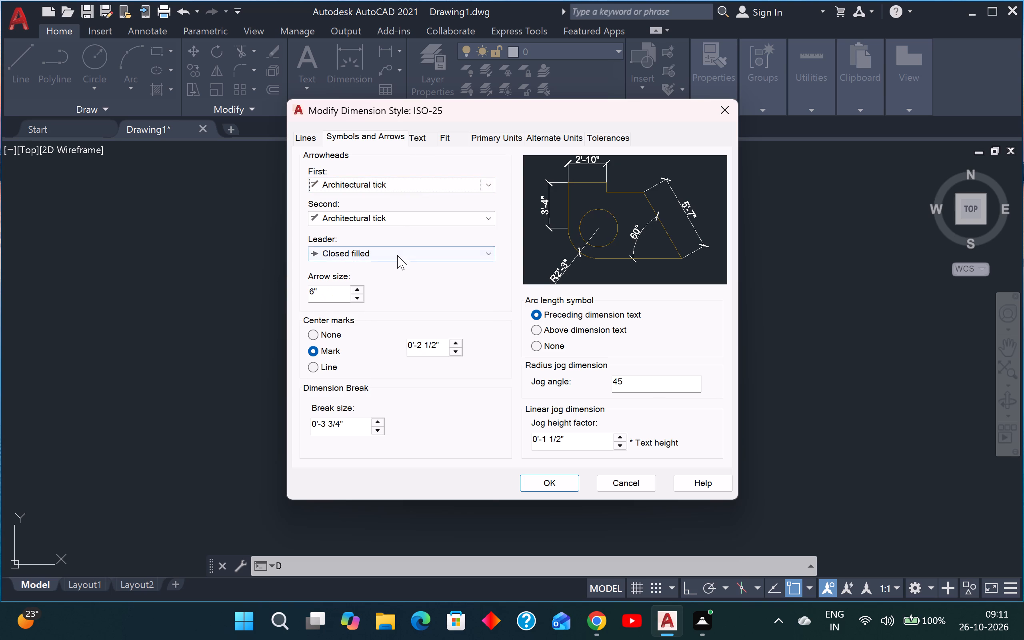
{"action": "left_click", "coordinate": [397, 255]}
{"action": "left_click", "coordinate": [382, 314]}
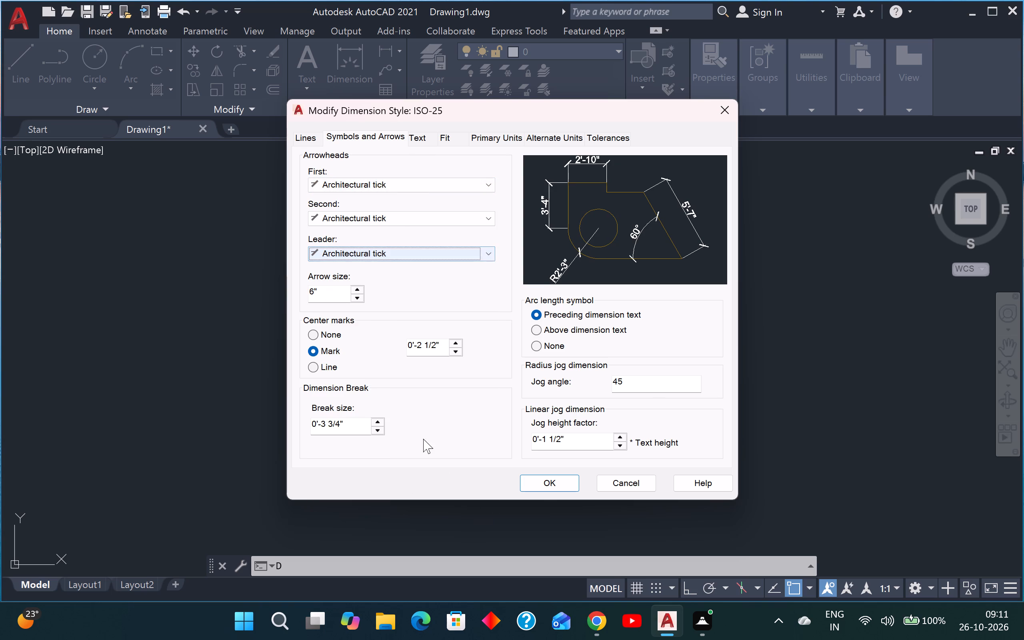
{"action": "left_click", "coordinate": [545, 491]}
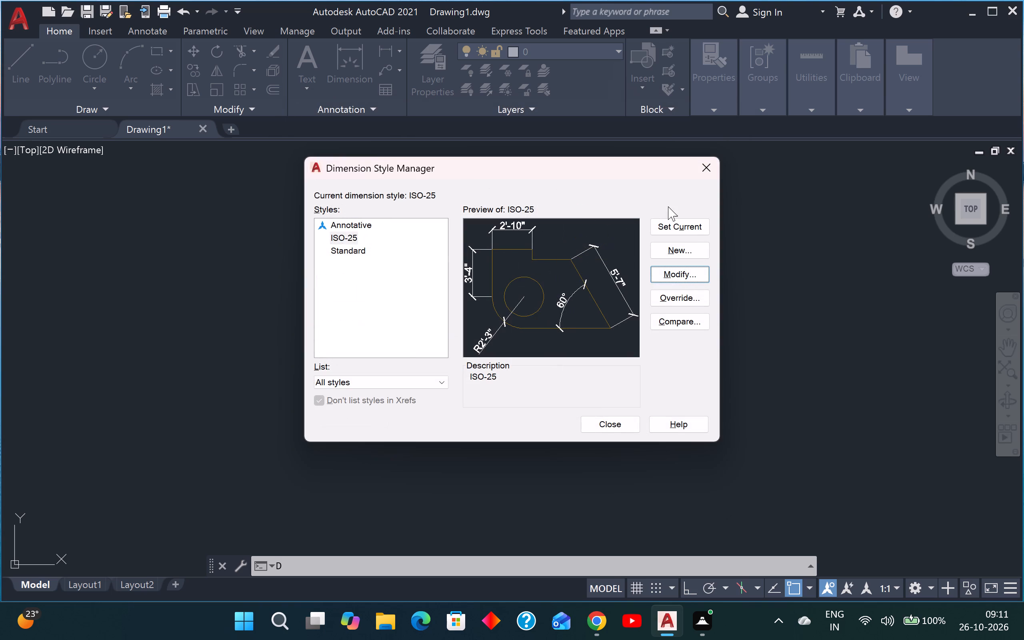
Make the modified ISO-25 dimension style current and close the Dimension Style Manager.
{"action": "triple_click", "coordinate": [697, 221]}
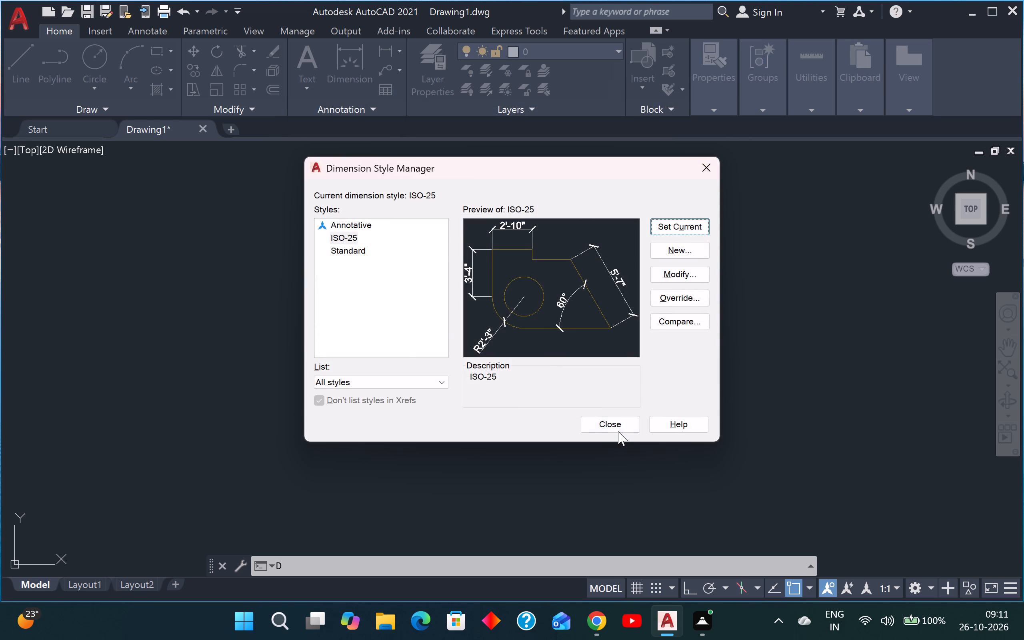
{"action": "left_click", "coordinate": [618, 429]}
{"action": "key", "text": "Escape"}
{"action": "key", "text": "Escape"}
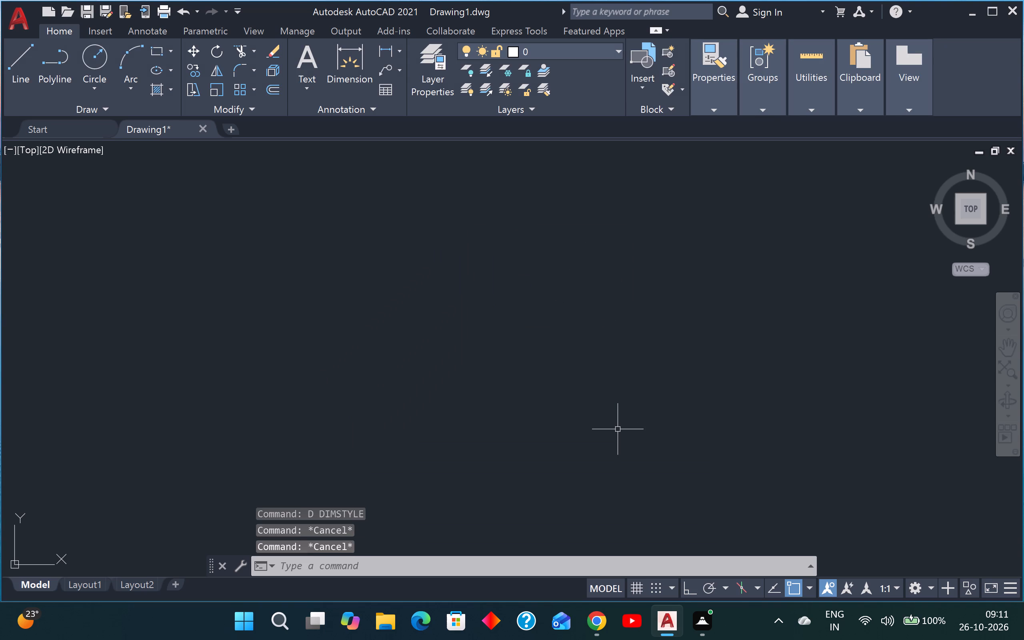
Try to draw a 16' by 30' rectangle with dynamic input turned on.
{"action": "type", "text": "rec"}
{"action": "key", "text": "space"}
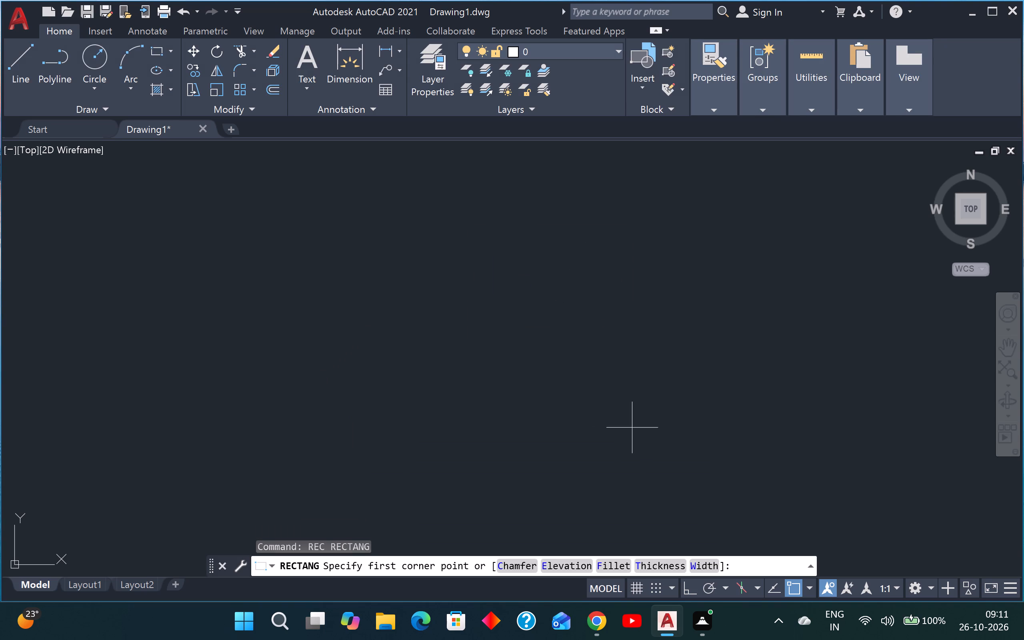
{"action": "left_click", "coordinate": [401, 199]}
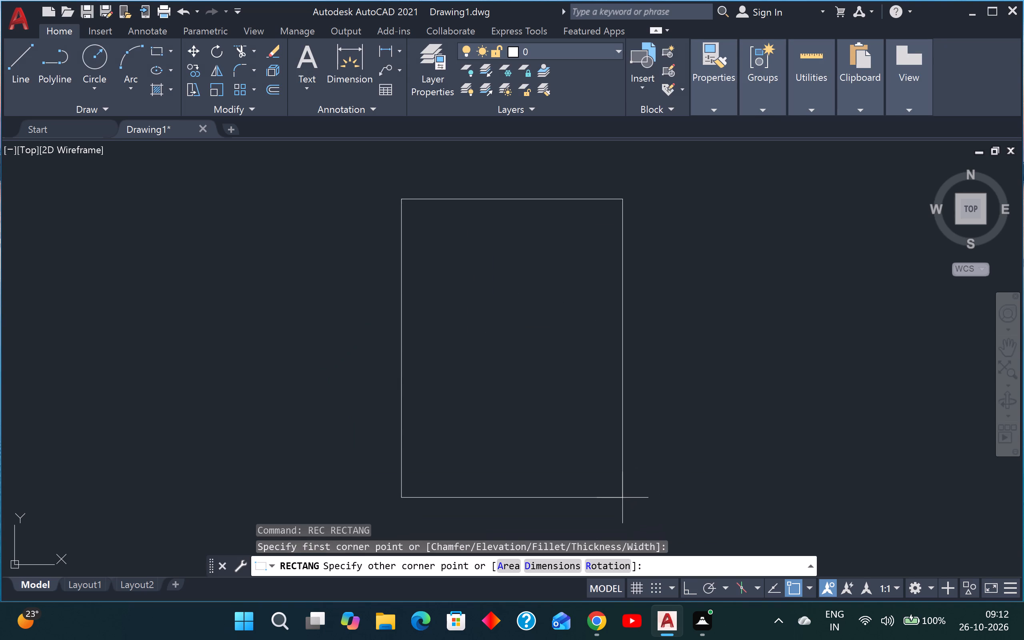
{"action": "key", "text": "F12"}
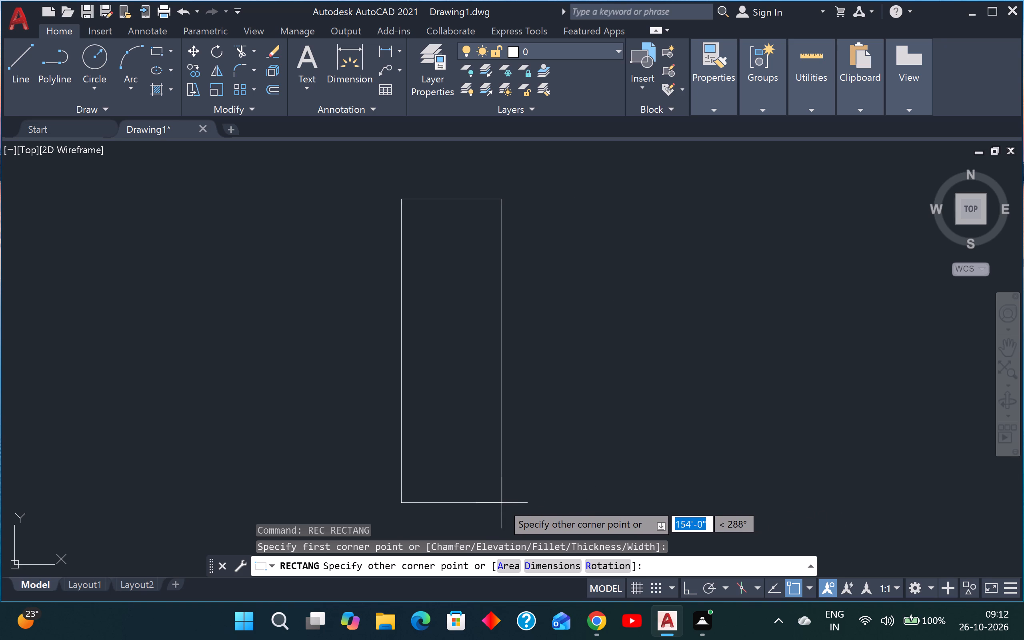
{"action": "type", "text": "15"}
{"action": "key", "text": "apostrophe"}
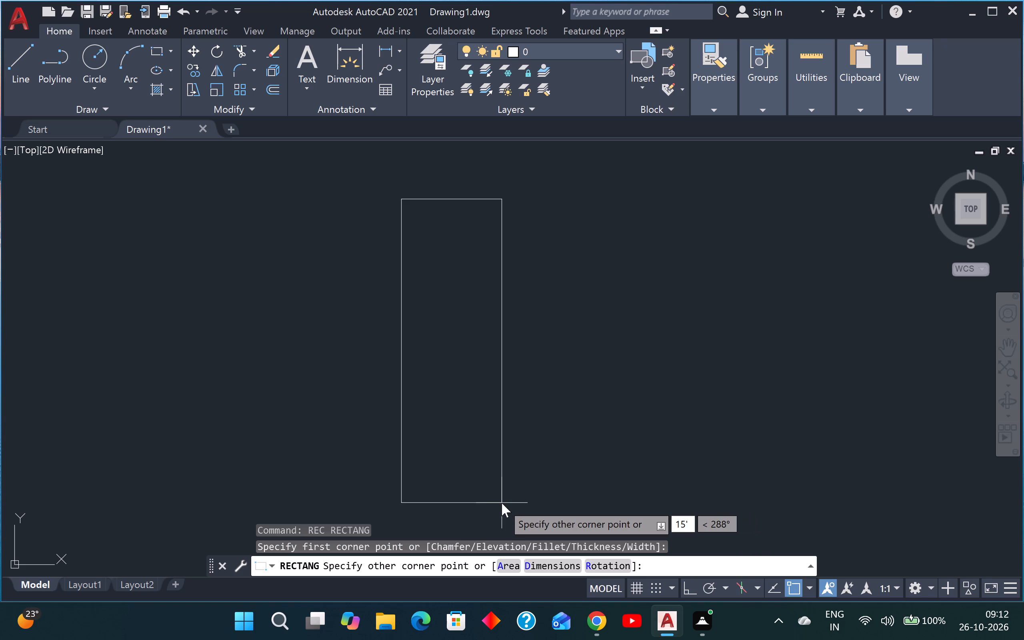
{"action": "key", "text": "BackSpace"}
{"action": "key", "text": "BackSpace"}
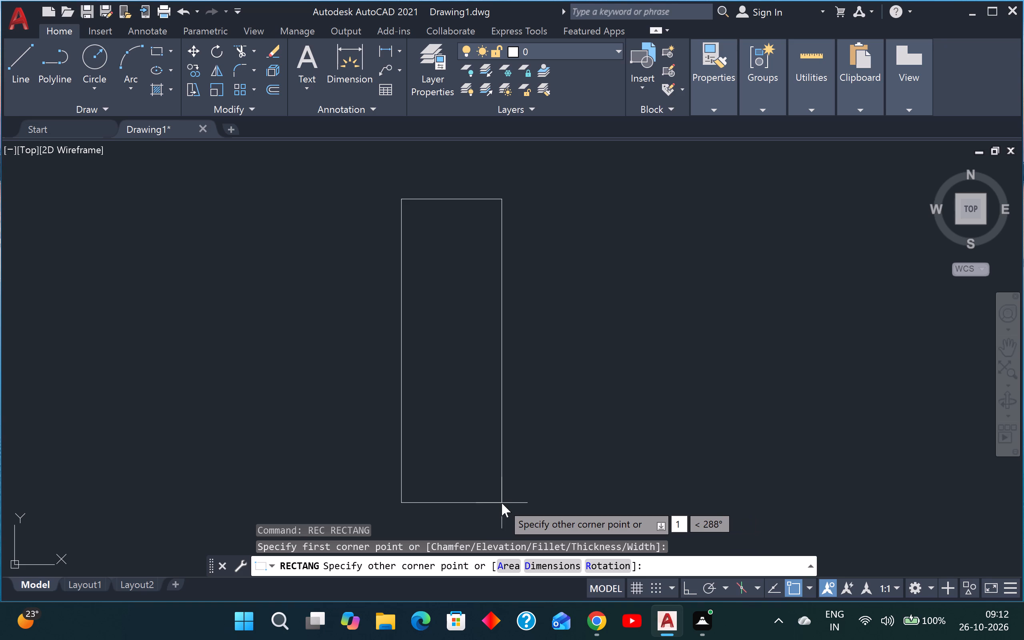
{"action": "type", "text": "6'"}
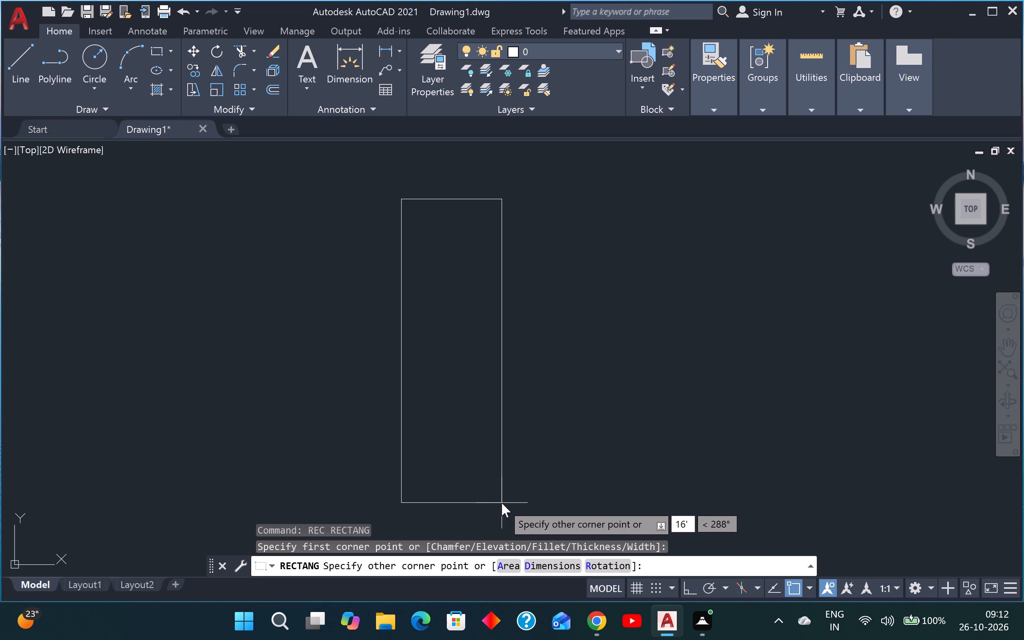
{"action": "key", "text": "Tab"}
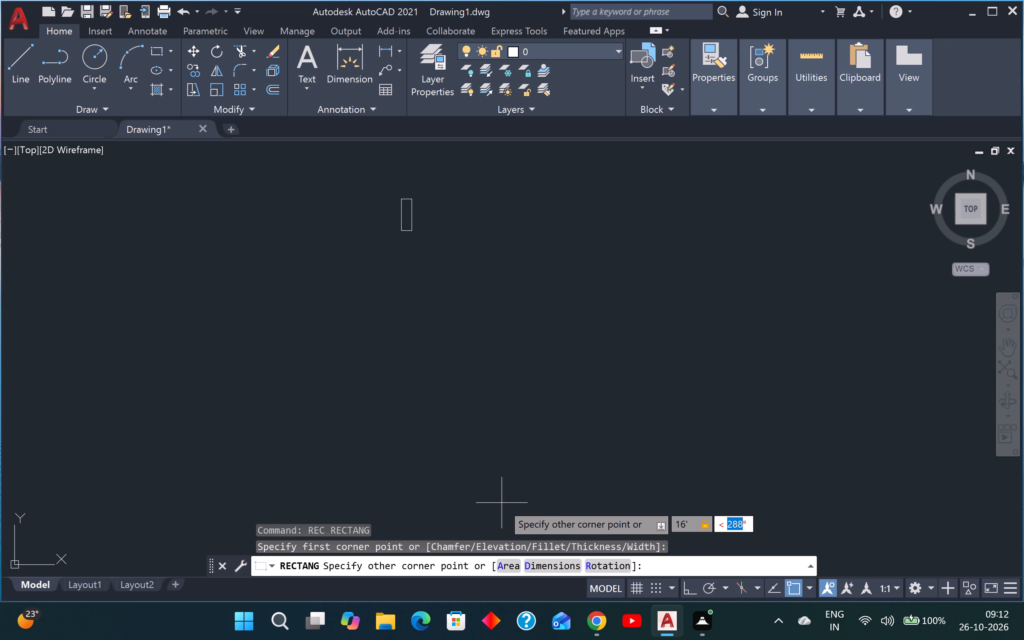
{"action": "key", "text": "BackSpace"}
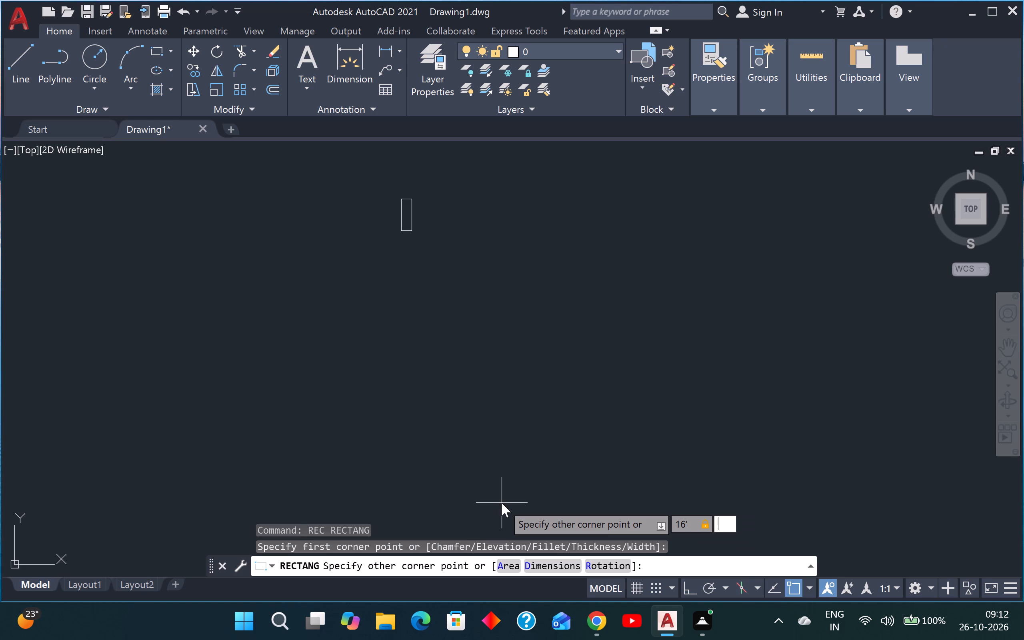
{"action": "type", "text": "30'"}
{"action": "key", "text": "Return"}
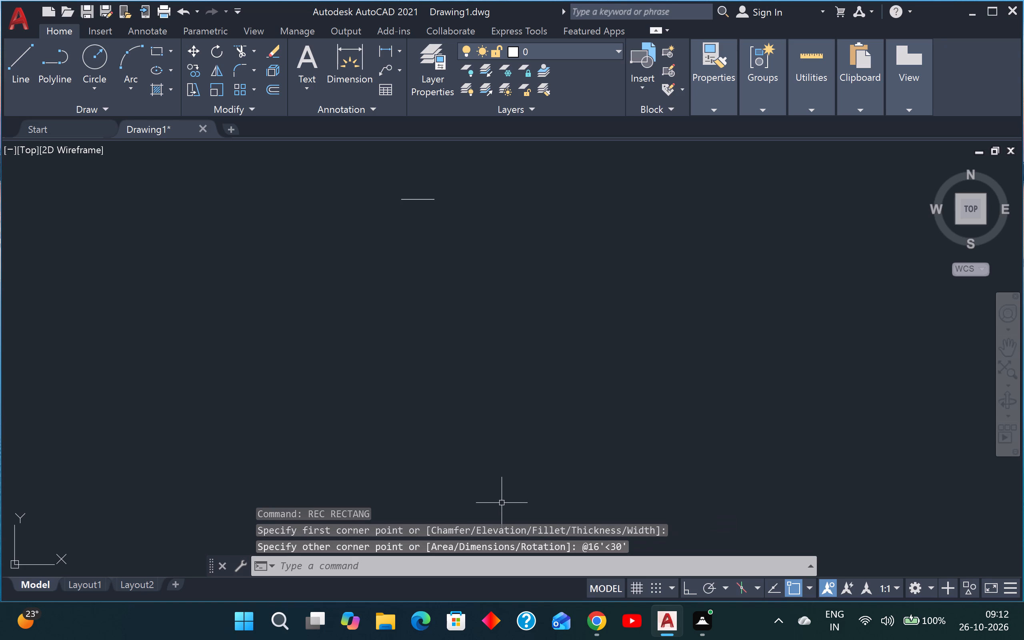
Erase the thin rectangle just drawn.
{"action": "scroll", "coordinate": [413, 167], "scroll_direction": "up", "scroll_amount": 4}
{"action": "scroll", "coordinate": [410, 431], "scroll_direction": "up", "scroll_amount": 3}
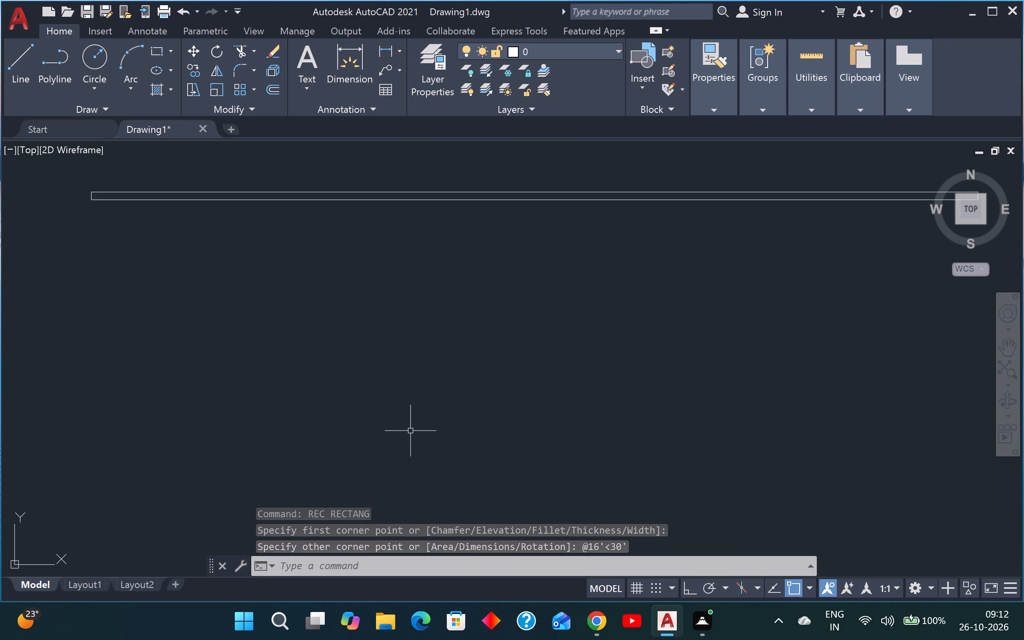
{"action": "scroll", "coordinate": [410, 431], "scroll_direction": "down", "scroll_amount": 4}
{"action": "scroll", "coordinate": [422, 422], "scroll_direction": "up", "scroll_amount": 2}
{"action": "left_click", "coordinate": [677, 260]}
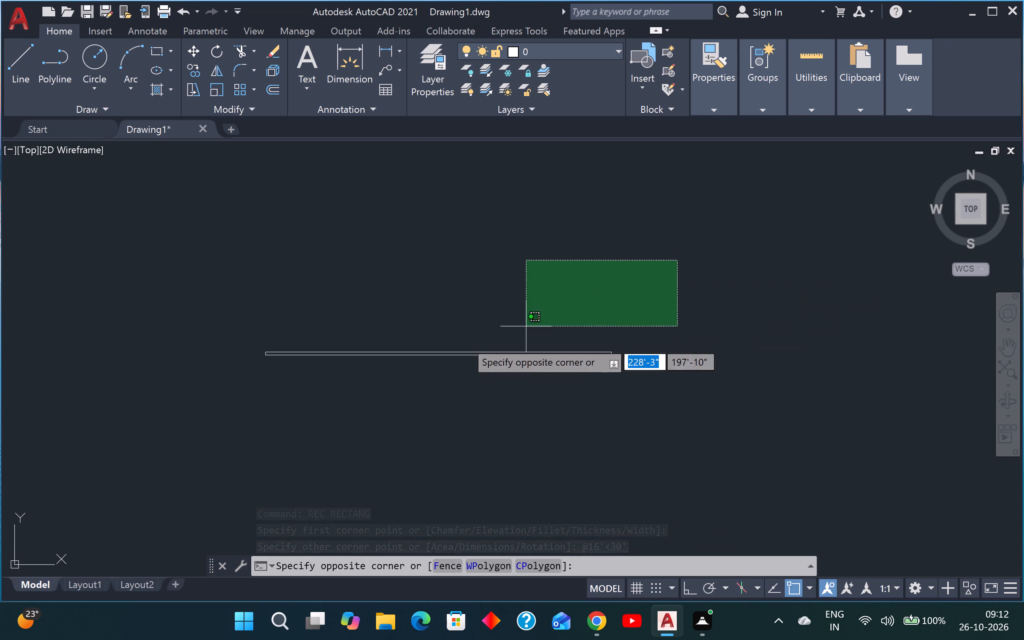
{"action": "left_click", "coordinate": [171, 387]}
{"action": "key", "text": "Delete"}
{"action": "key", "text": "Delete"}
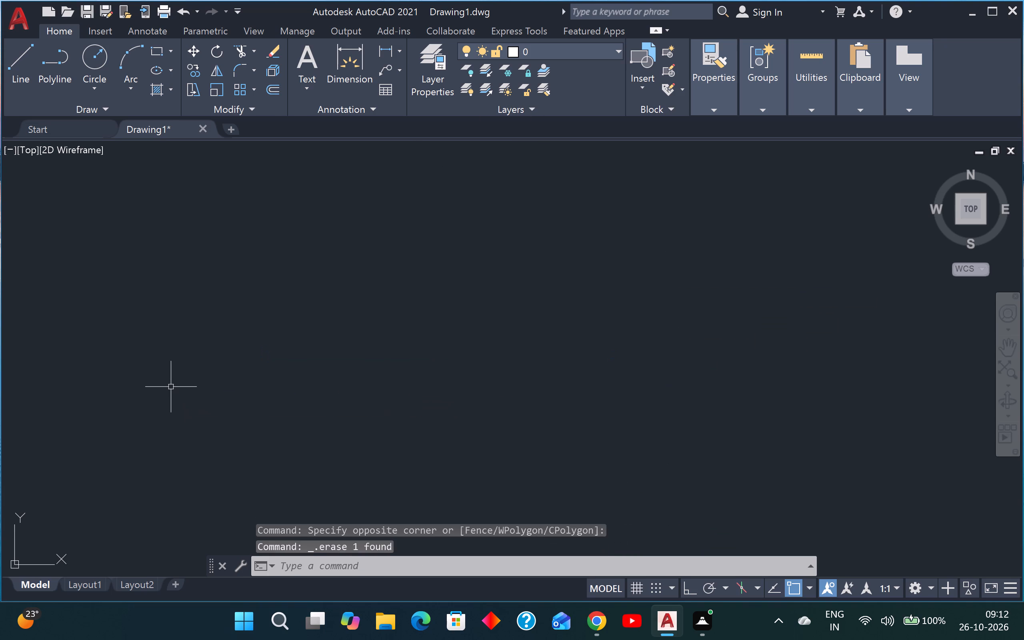
Reapply the Architectural length type with 0'-0" precision in the drawing units.
{"action": "type", "text": "UN"}
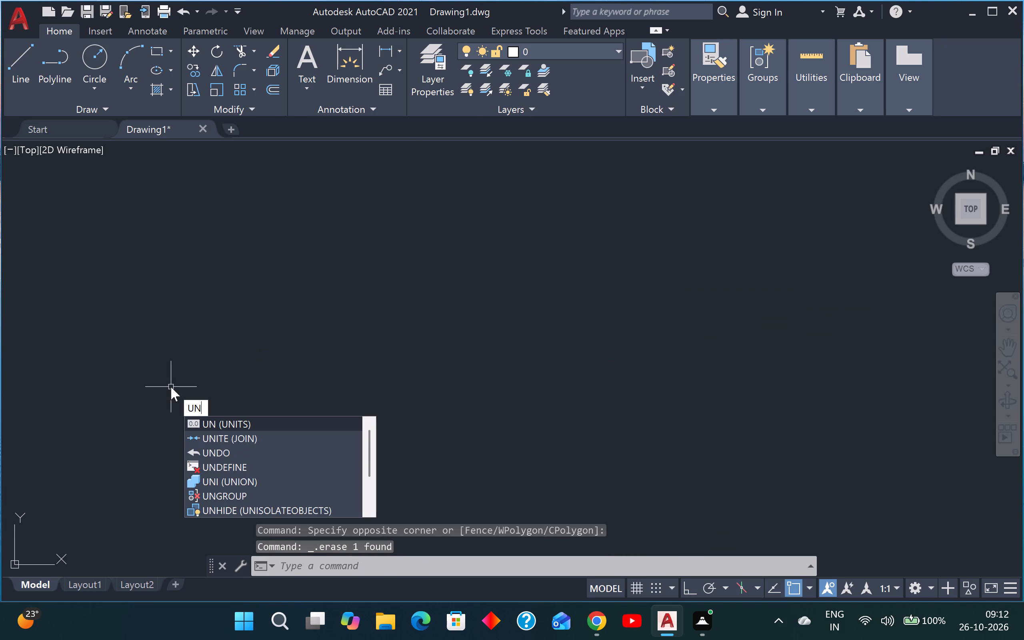
{"action": "key", "text": "Return"}
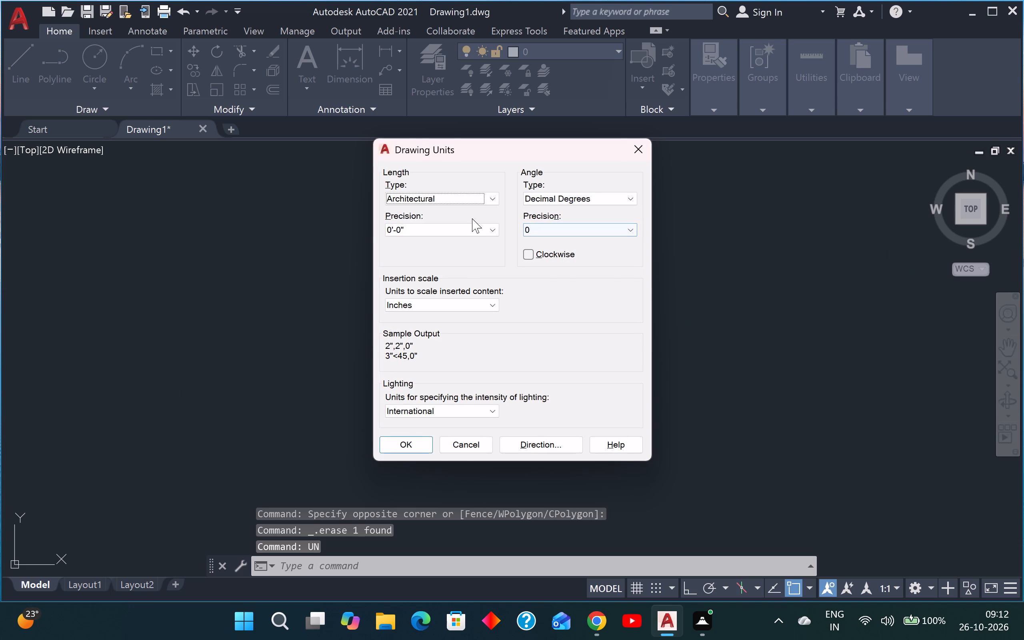
{"action": "left_click", "coordinate": [473, 196]}
{"action": "left_click", "coordinate": [467, 210]}
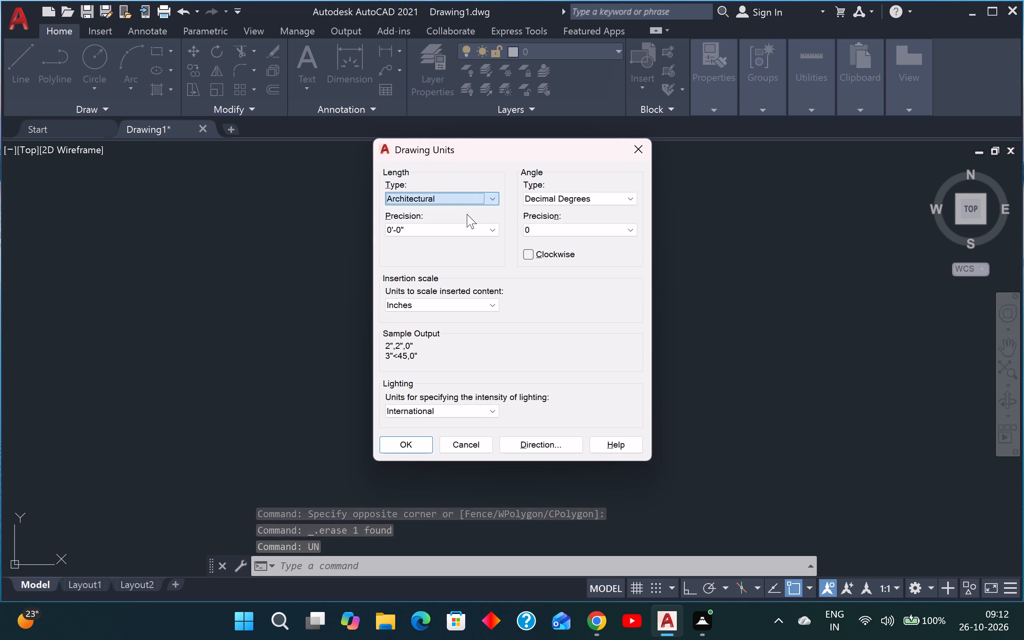
{"action": "left_click", "coordinate": [458, 234]}
{"action": "left_click", "coordinate": [449, 245]}
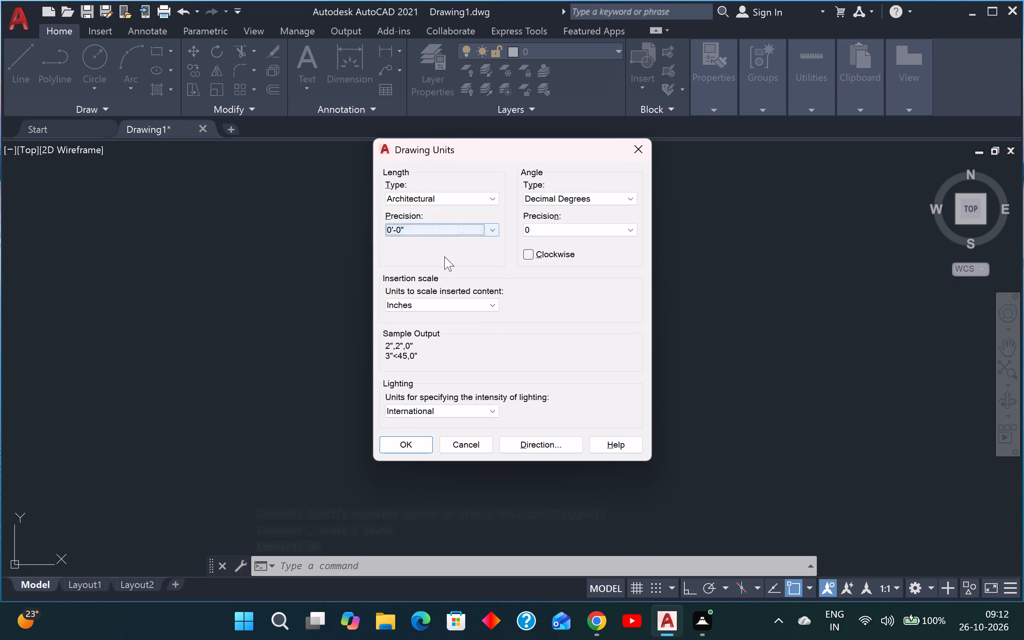
{"action": "left_click", "coordinate": [392, 451]}
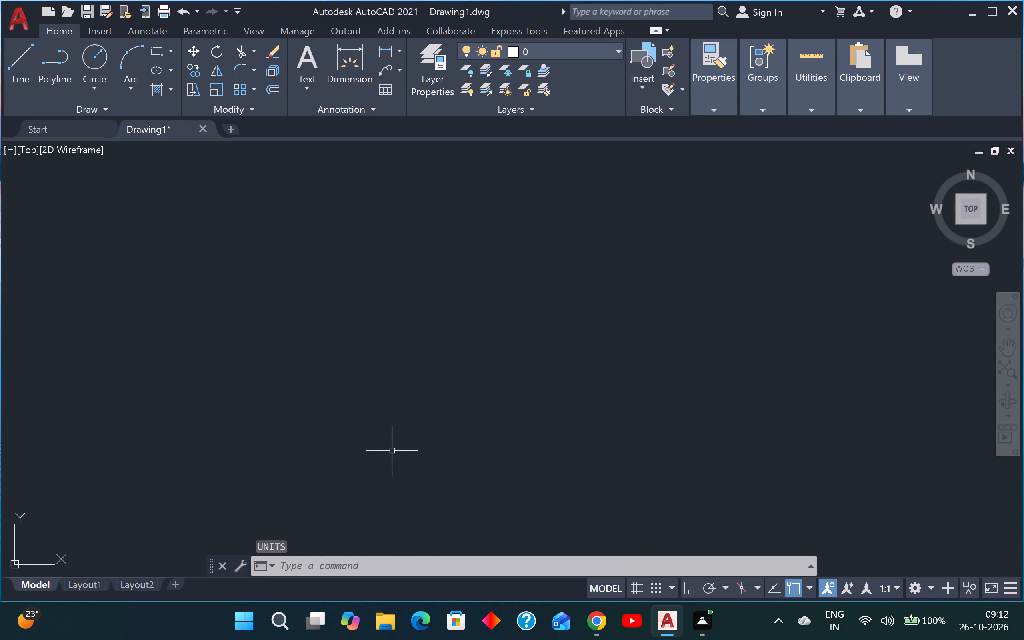
{"action": "key", "text": "Escape"}
{"action": "key", "text": "Escape"}
Draw a rectangle 16' wide and 30' high in the empty drawing area.
{"action": "type", "text": "REC"}
{"action": "key", "text": "space"}
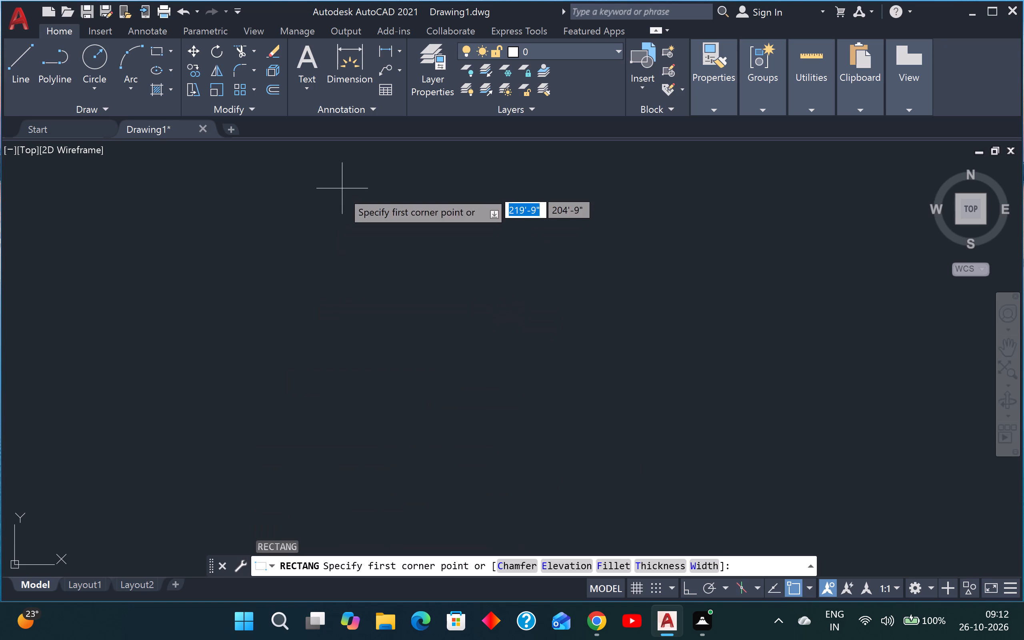
{"action": "left_click", "coordinate": [346, 210]}
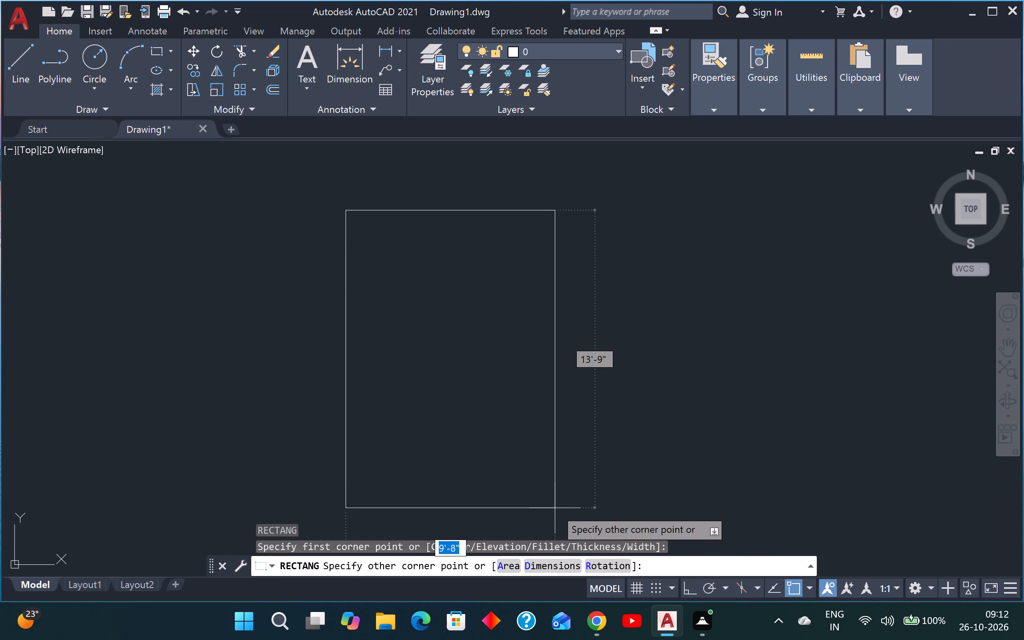
{"action": "type", "text": "15"}
{"action": "key", "text": "BackSpace"}
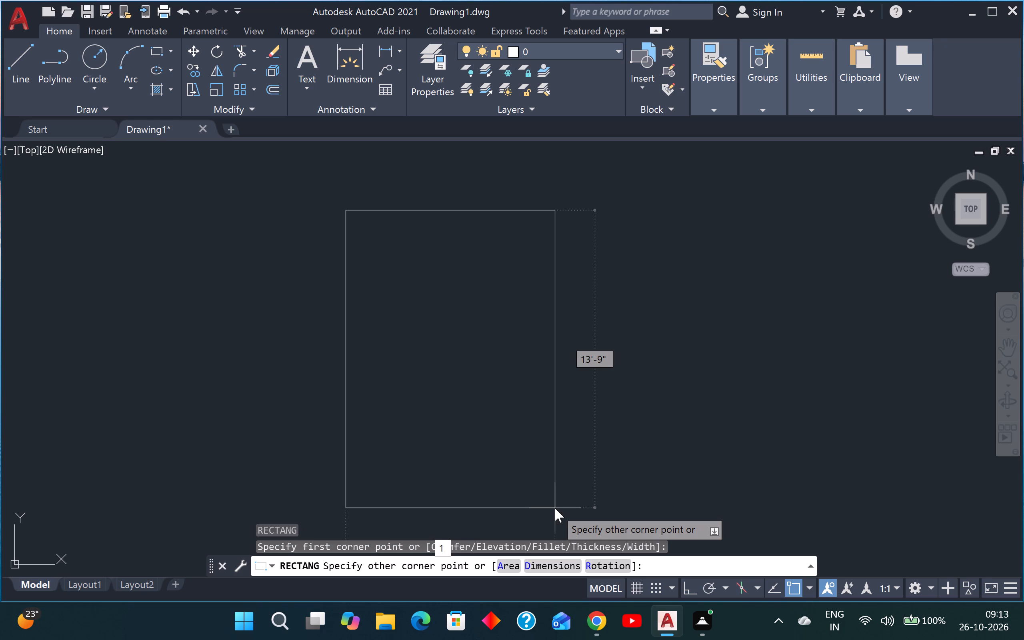
{"action": "key", "text": "9"}
{"action": "key", "text": "BackSpace"}
{"action": "type", "text": "6'"}
{"action": "key", "text": "Tab"}
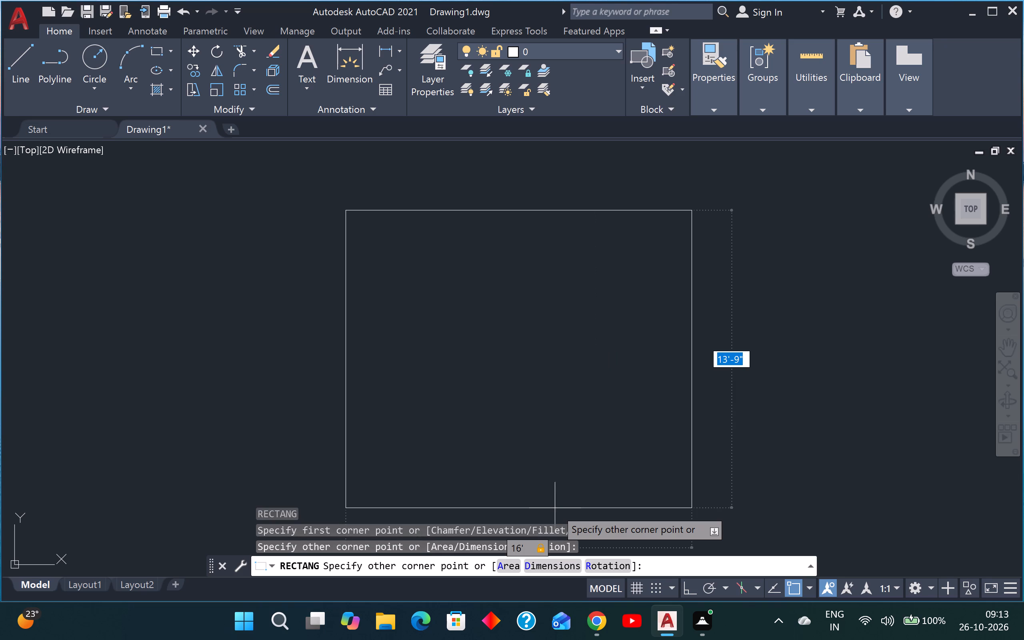
{"action": "type", "text": "30'"}
{"action": "key", "text": "Return"}
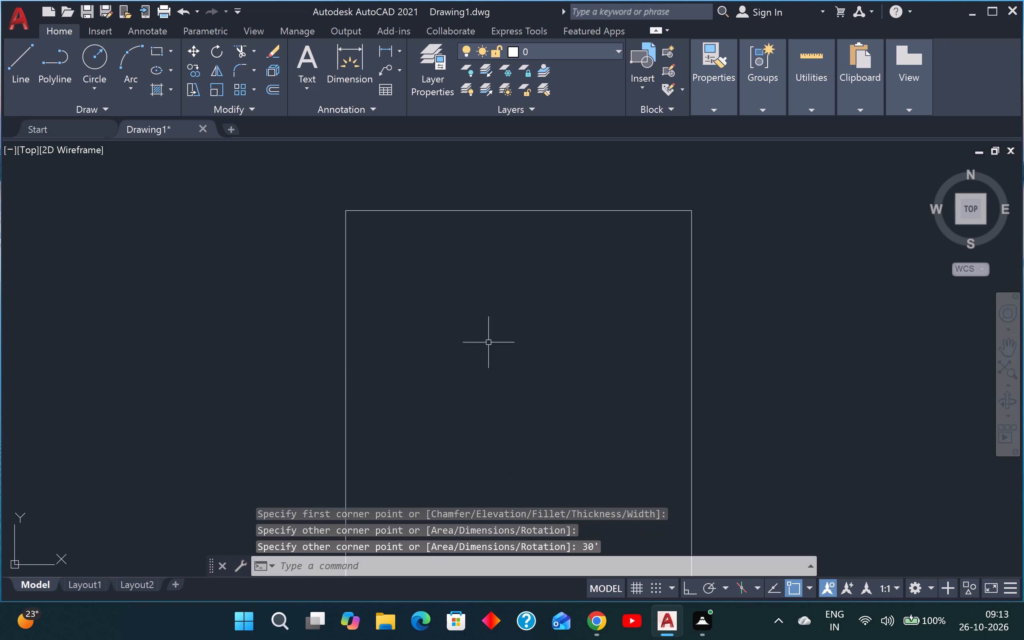
Offset the 16' by 30' rectangle 9" inward to form the wall thickness.
{"action": "scroll", "coordinate": [503, 330], "scroll_direction": "down", "scroll_amount": 4}
{"action": "scroll", "coordinate": [508, 352], "scroll_direction": "up", "scroll_amount": 2}
{"action": "middle_click_drag", "start_coordinate": [499, 389], "coordinate": [559, 393]}
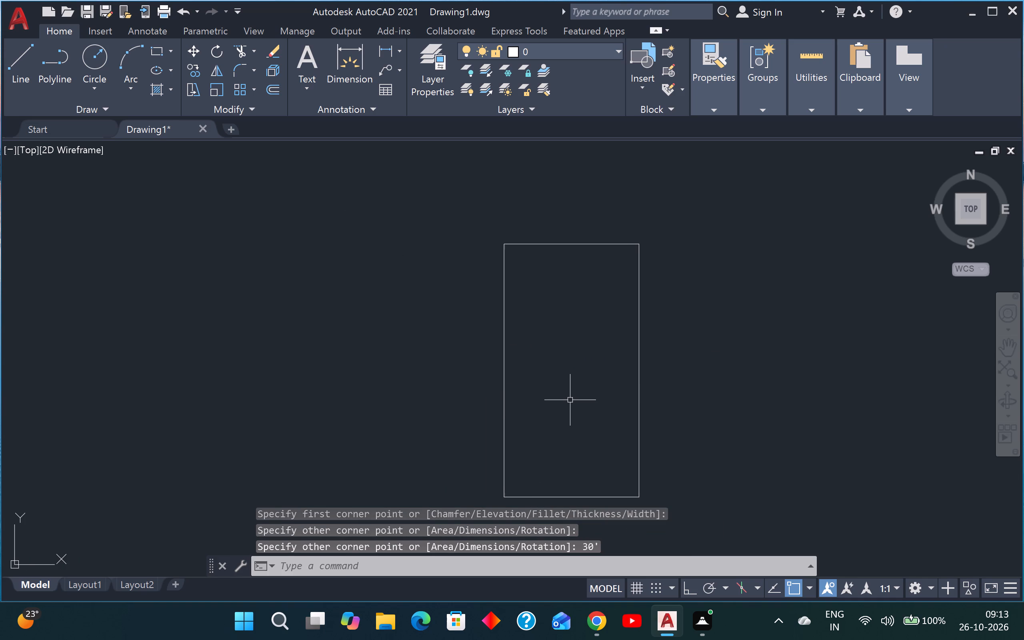
{"action": "key", "text": "Escape"}
{"action": "key", "text": "Escape"}
{"action": "type", "text": "O"}
{"action": "key", "text": "space"}
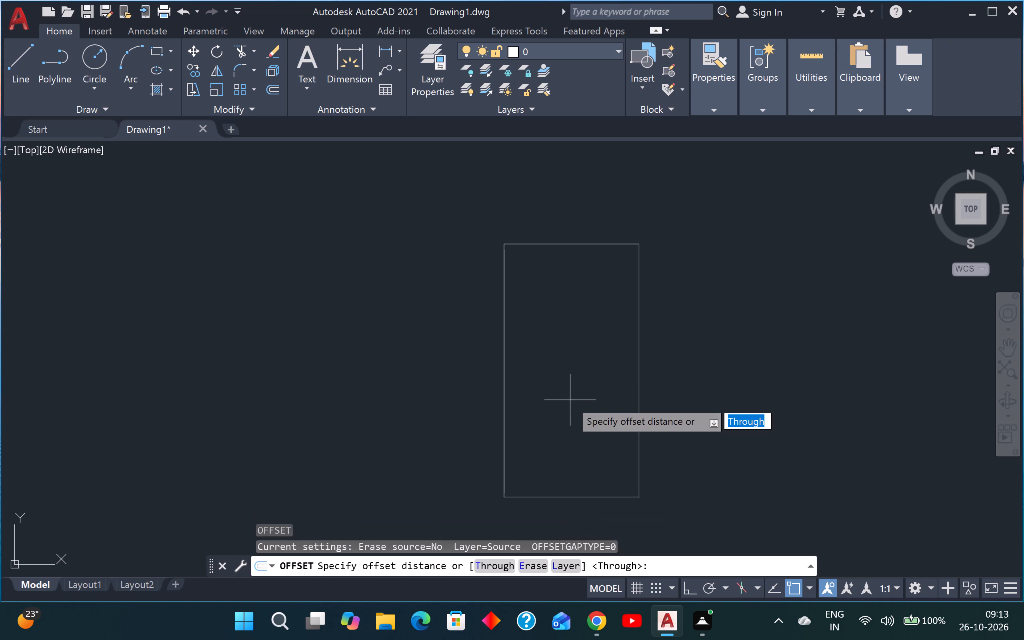
{"action": "key", "text": "9"}
{"action": "key", "text": "shift+quotedbl"}
{"action": "key", "text": "Return"}
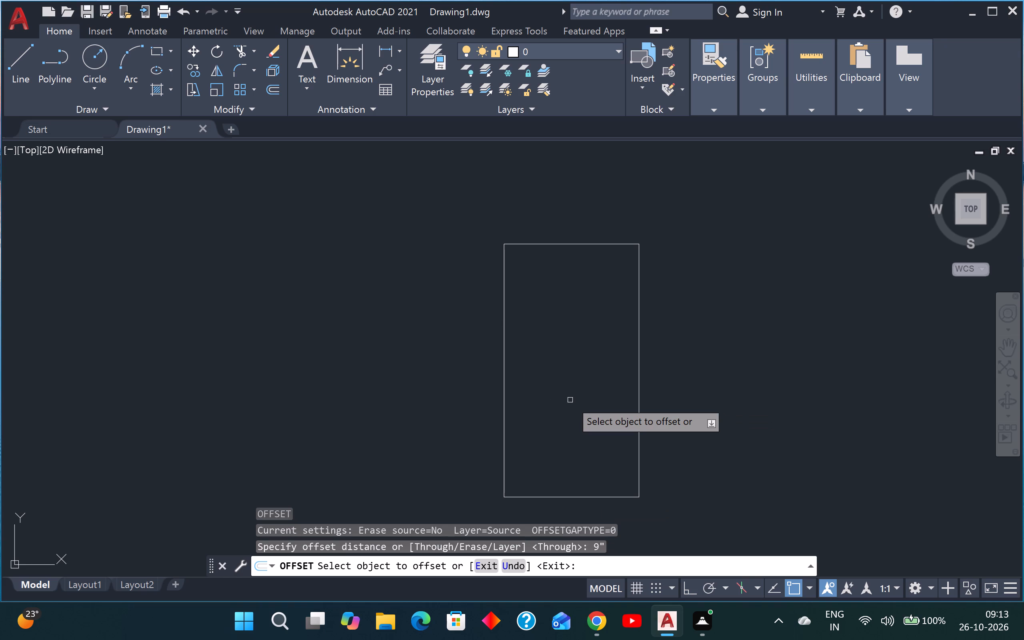
{"action": "left_click", "coordinate": [599, 244]}
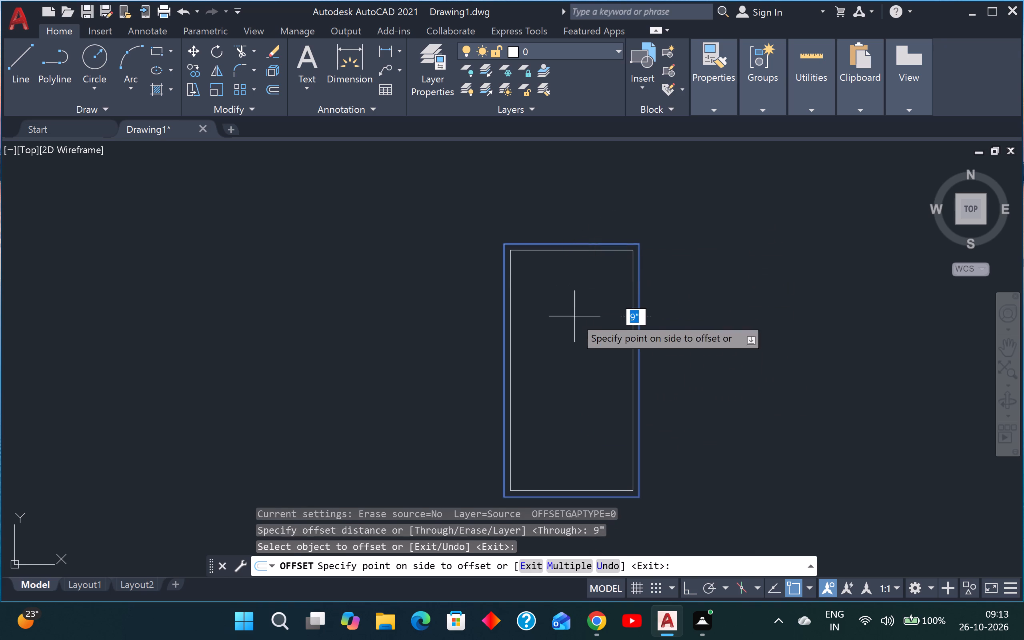
{"action": "left_click", "coordinate": [575, 317]}
{"action": "key", "text": "Escape"}
{"action": "key", "text": "Escape"}
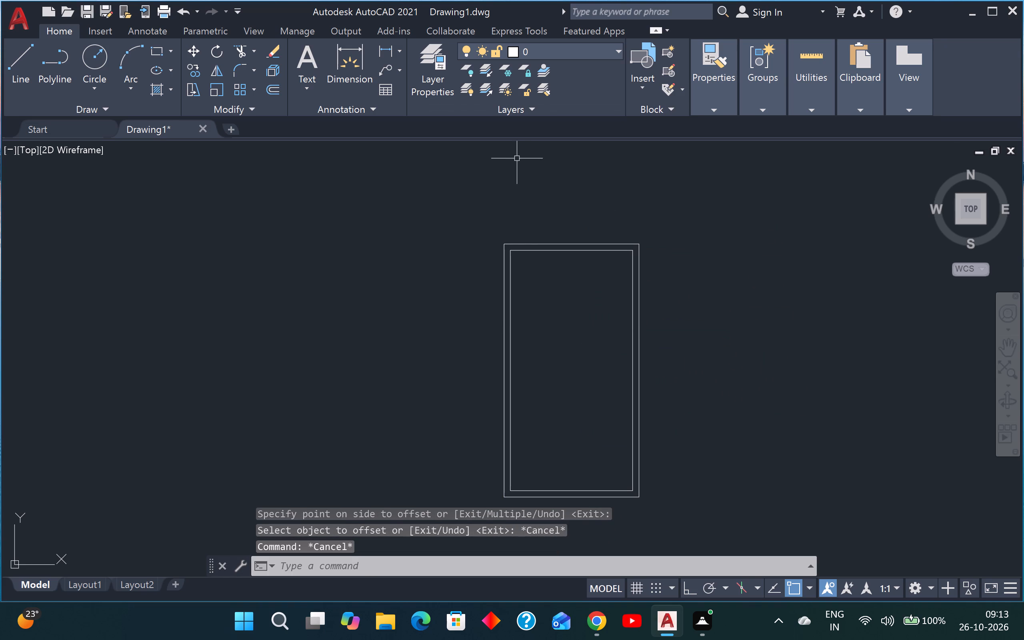
Explode the inner offset rectangle into separate lines.
{"action": "scroll", "coordinate": [536, 280], "scroll_direction": "up", "scroll_amount": 5}
{"action": "scroll", "coordinate": [585, 236], "scroll_direction": "down", "scroll_amount": 4}
{"action": "scroll", "coordinate": [593, 214], "scroll_direction": "up", "scroll_amount": 1}
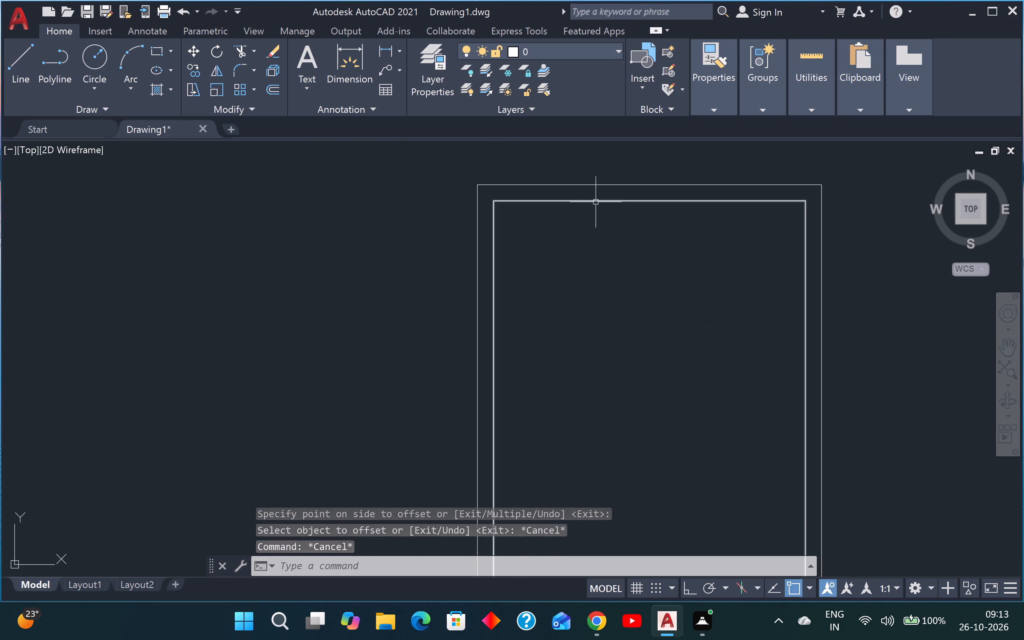
{"action": "left_click", "coordinate": [583, 200]}
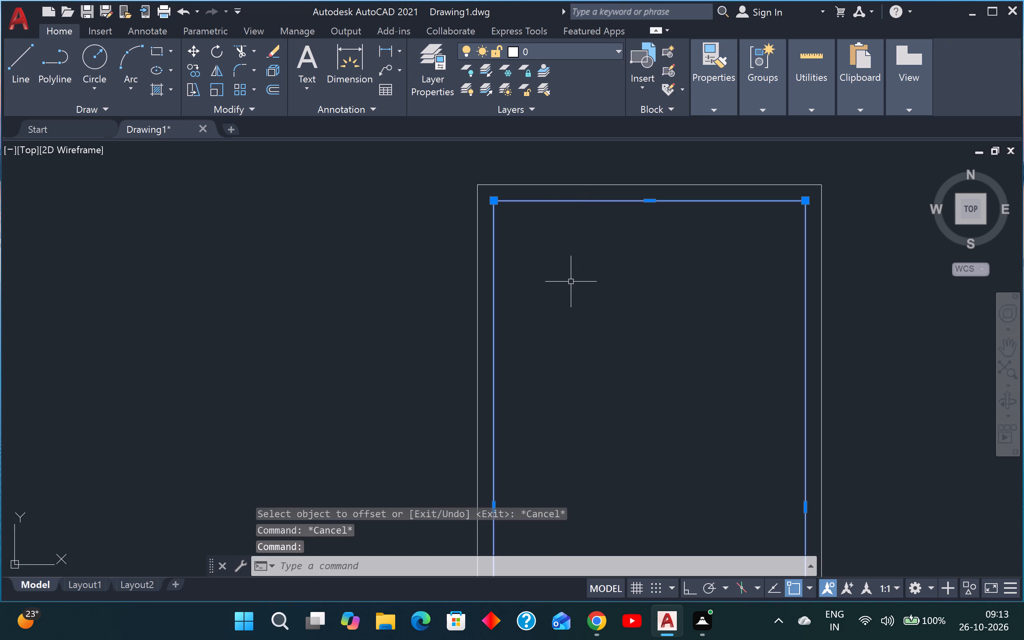
{"action": "type", "text": "EX"}
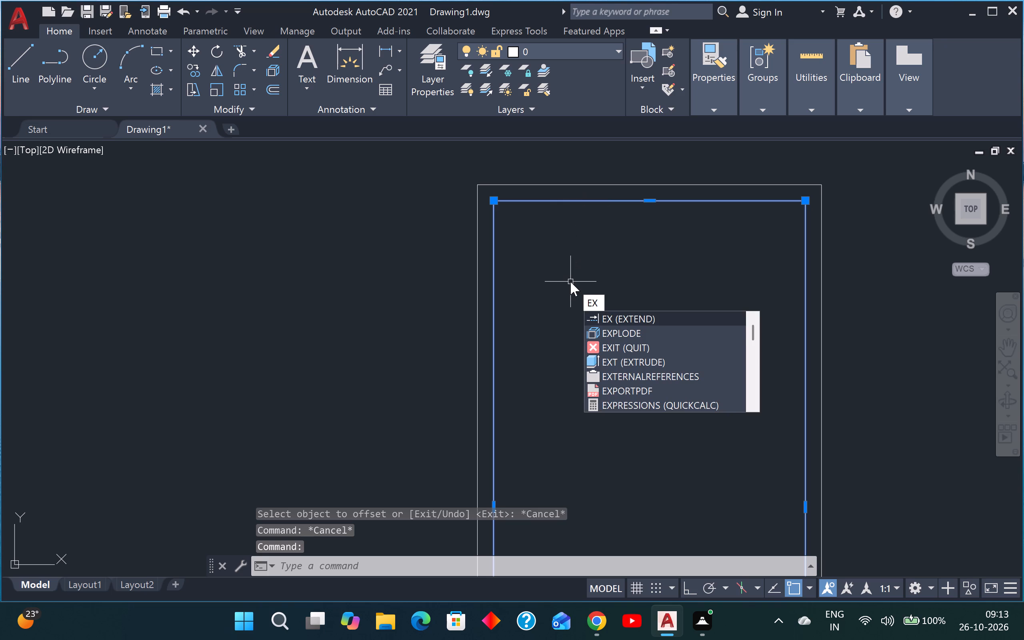
{"action": "key", "text": "Down"}
{"action": "key", "text": "Return"}
{"action": "key", "text": "Escape"}
{"action": "key", "text": "Escape"}
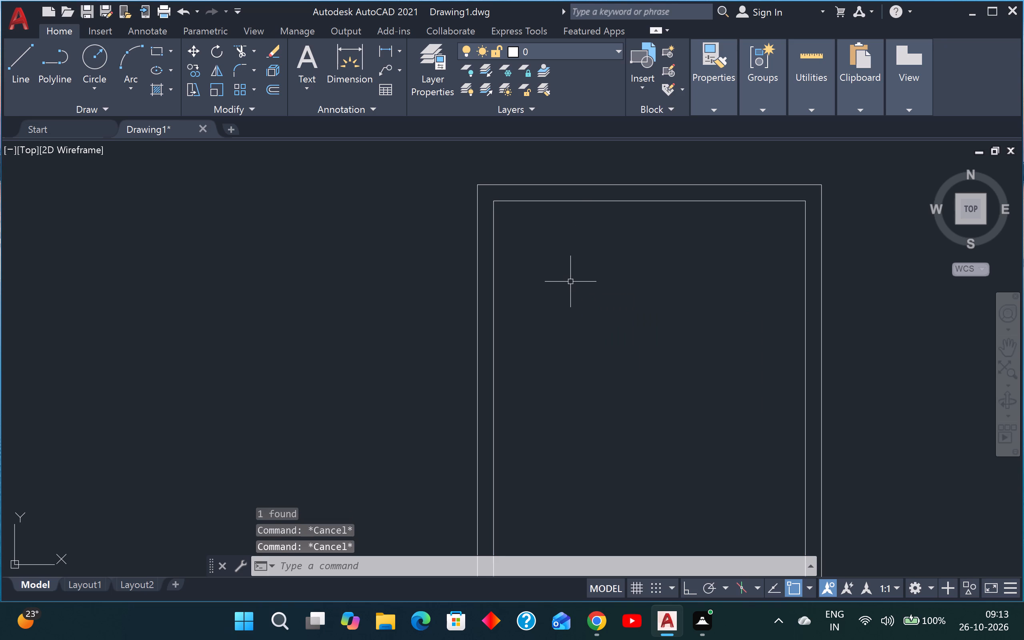
Offset the inner left wall line and the inner top wall line 10' into the plan.
{"action": "type", "text": "O"}
{"action": "key", "text": "space"}
{"action": "type", "text": "10'"}
{"action": "key", "text": "Return"}
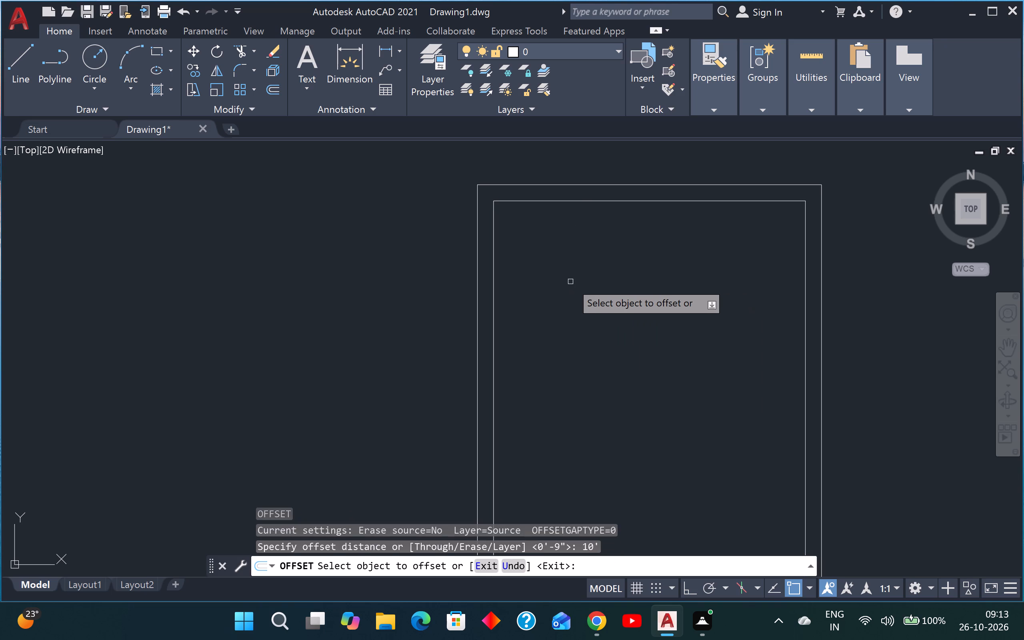
{"action": "left_click", "coordinate": [497, 296]}
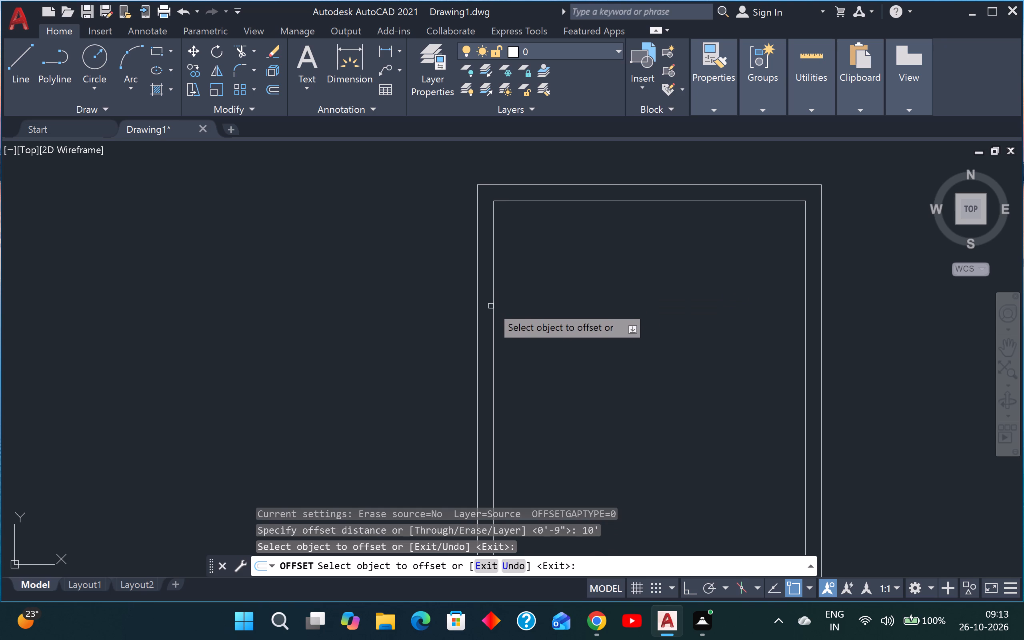
{"action": "left_click", "coordinate": [493, 313]}
{"action": "left_click", "coordinate": [658, 340]}
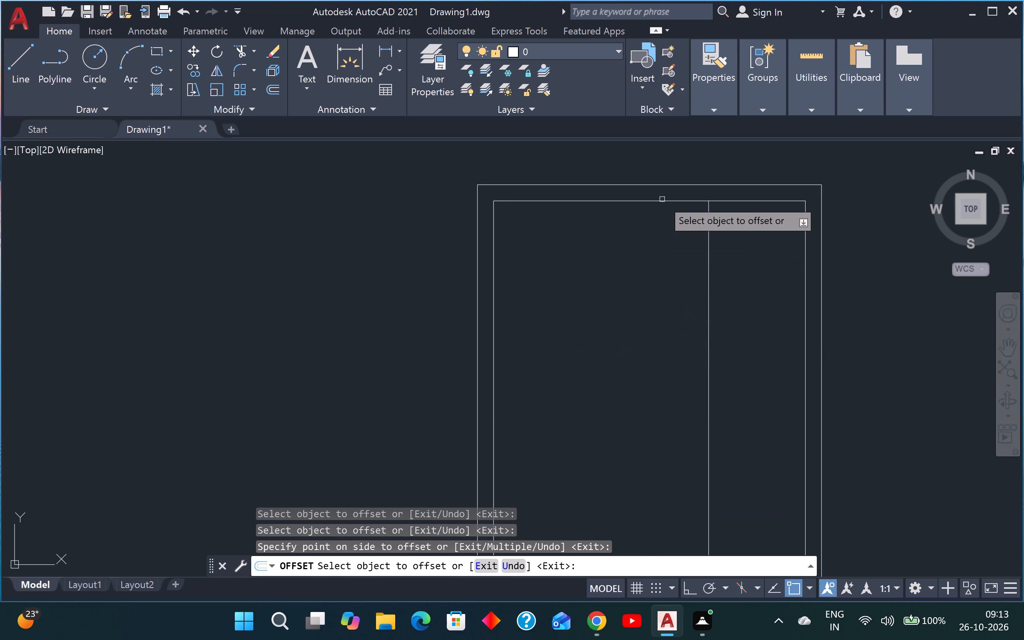
{"action": "left_click", "coordinate": [658, 202]}
{"action": "left_click", "coordinate": [601, 421]}
{"action": "key", "text": "Escape"}
{"action": "key", "text": "Escape"}
{"action": "key", "text": "Escape"}
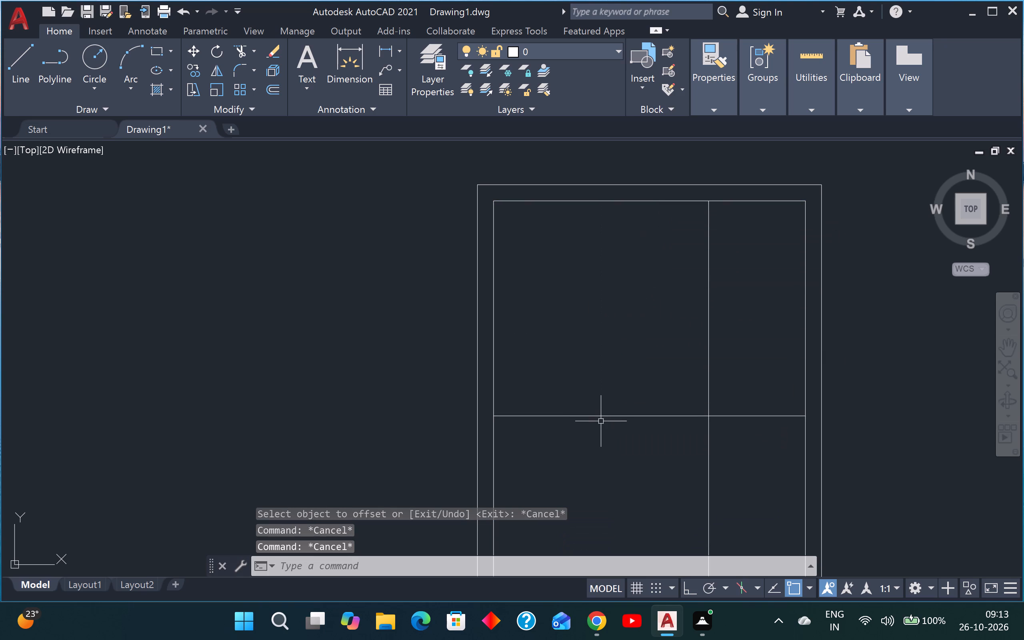
Offset the horizontal partition line 4" upward and the vertical partition line 4" to the left to give both walls thickness.
{"action": "type", "text": "O"}
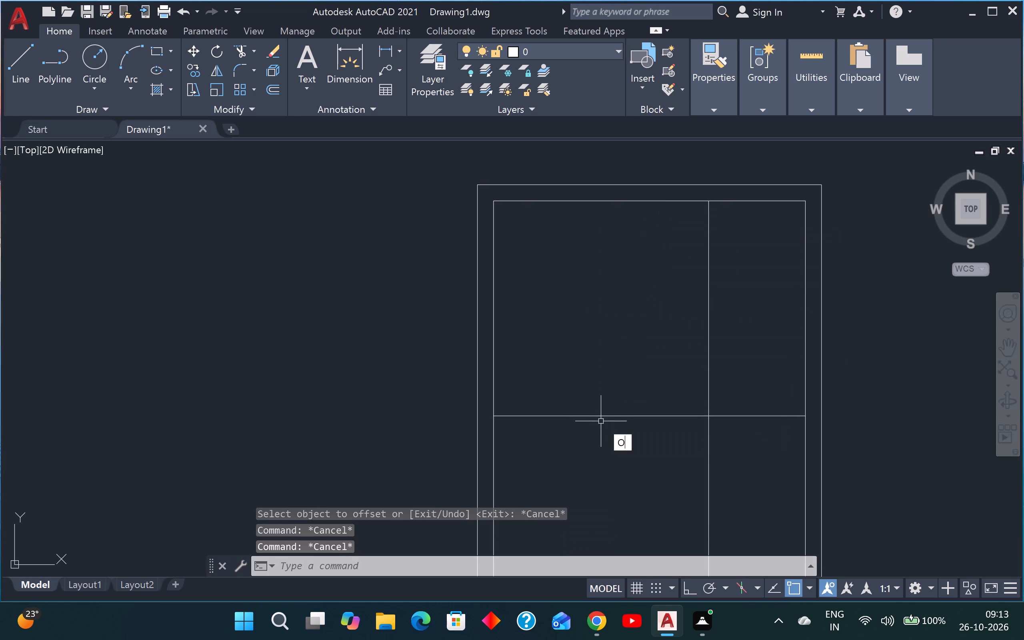
{"action": "key", "text": "space"}
{"action": "type", "text": "4\""}
{"action": "key", "text": "Return"}
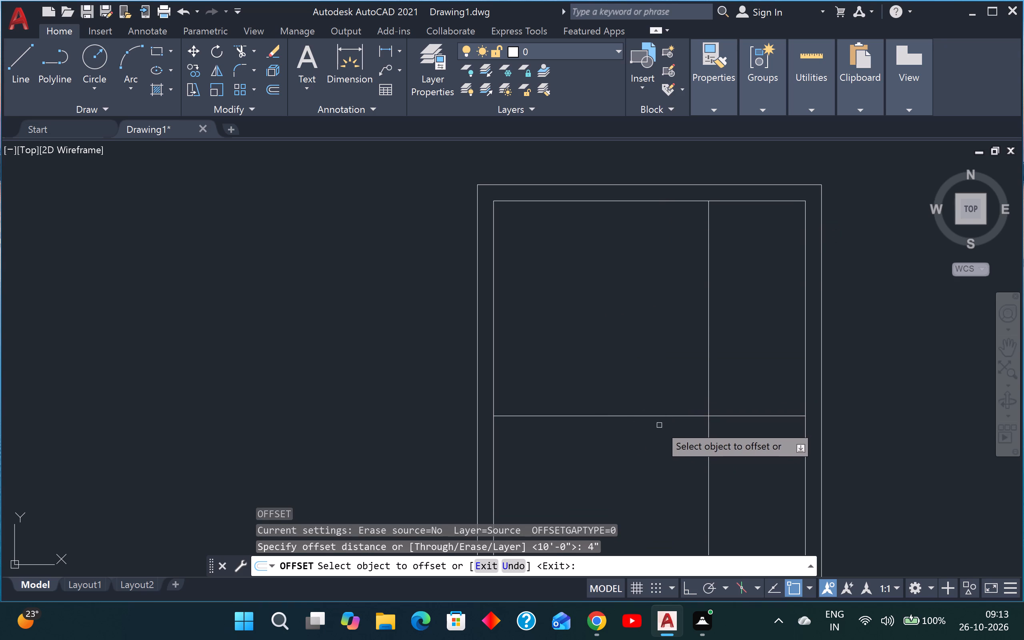
{"action": "left_click", "coordinate": [670, 416]}
{"action": "left_click", "coordinate": [670, 356]}
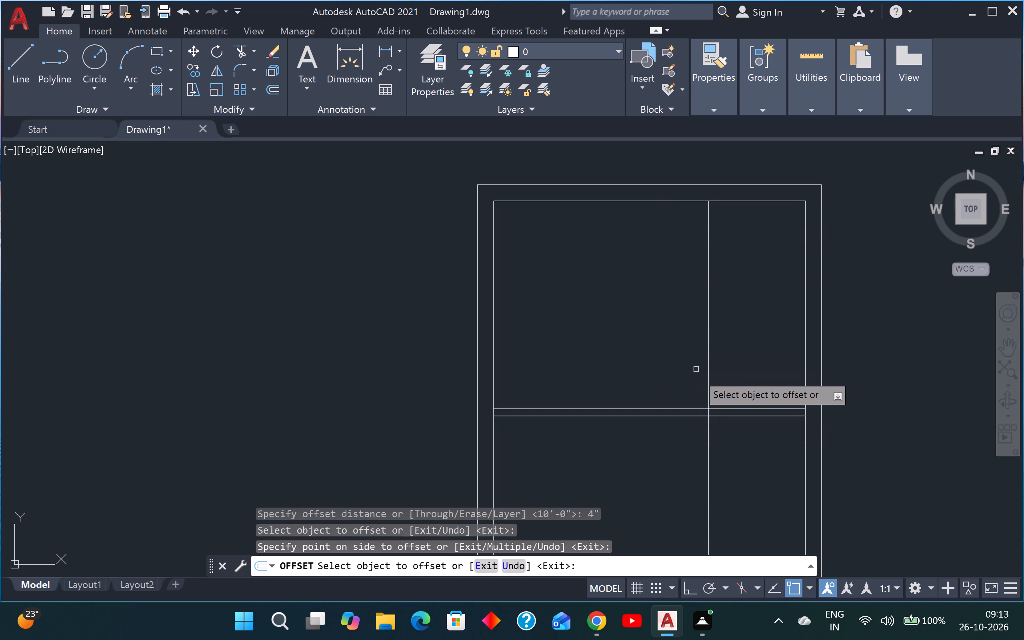
{"action": "left_click", "coordinate": [708, 379]}
{"action": "left_click", "coordinate": [574, 348]}
{"action": "key", "text": "Escape"}
{"action": "key", "text": "Escape"}
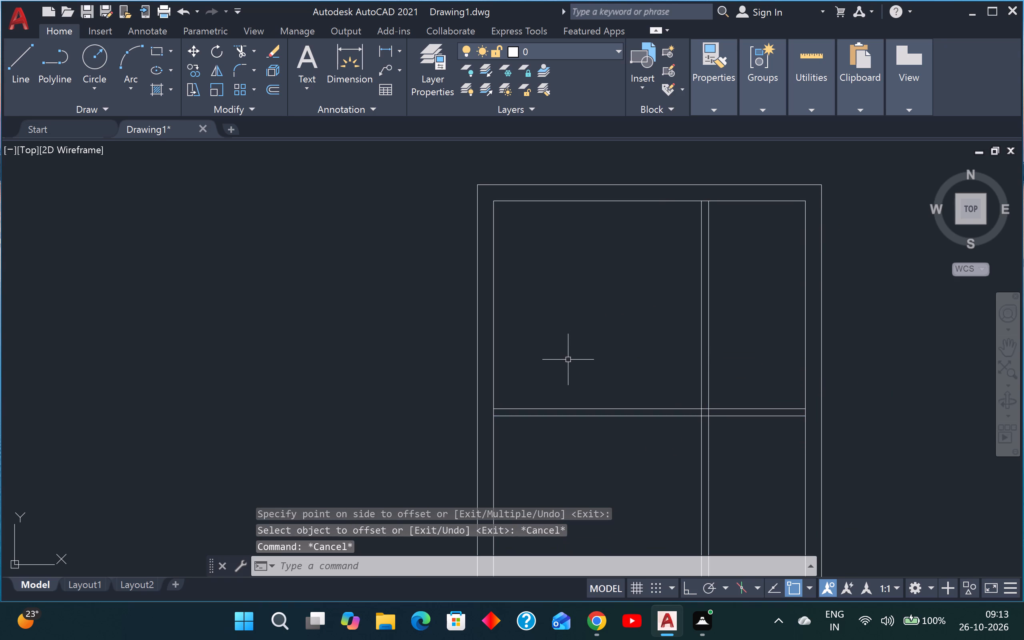
{"action": "key", "text": "Escape"}
{"action": "key", "text": "Escape"}
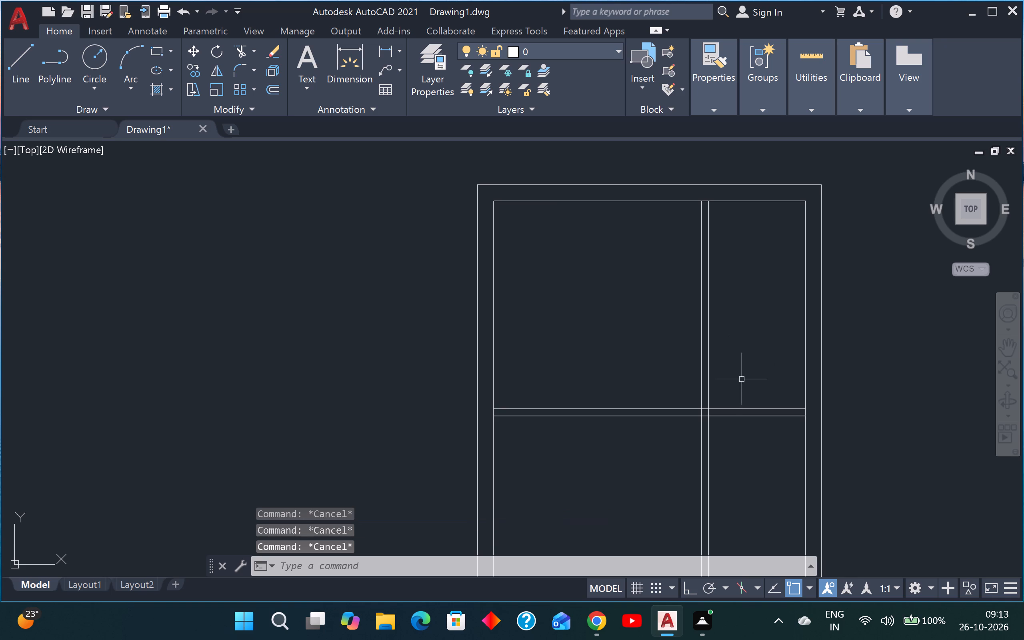
Trim away both vertical partition lines below the horizontal partition.
{"action": "scroll", "coordinate": [735, 391], "scroll_direction": "down", "scroll_amount": 3}
{"action": "scroll", "coordinate": [718, 479], "scroll_direction": "up", "scroll_amount": 2}
{"action": "key", "text": "Escape"}
{"action": "key", "text": "Escape"}
{"action": "type", "text": "TR"}
{"action": "key", "text": "space"}
{"action": "left_click", "coordinate": [768, 475]}
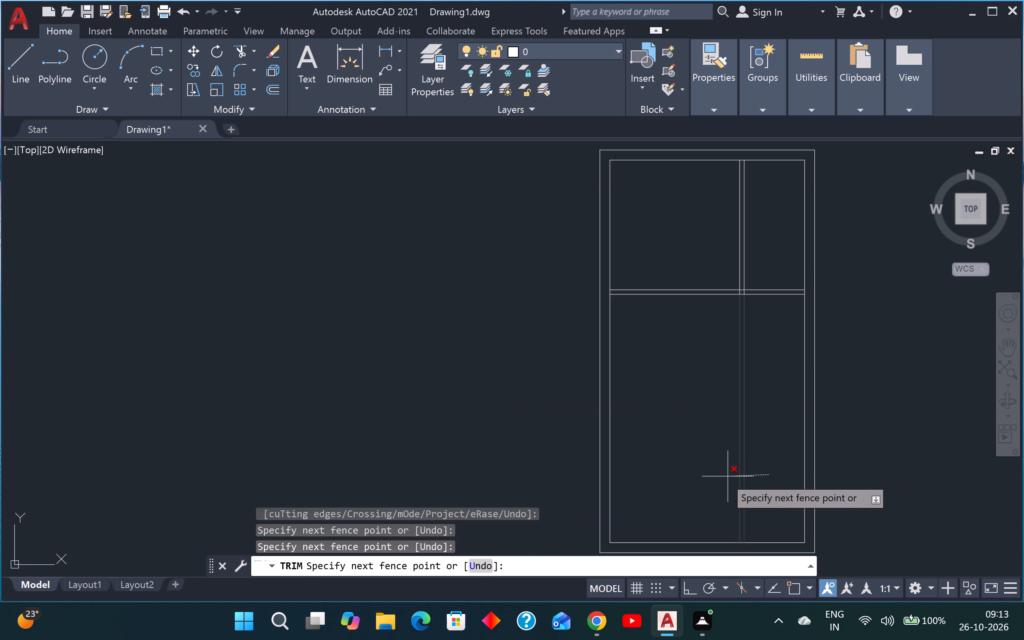
{"action": "left_click", "coordinate": [722, 476]}
{"action": "scroll", "coordinate": [781, 381], "scroll_direction": "down", "scroll_amount": 3}
{"action": "middle_click_drag", "start_coordinate": [778, 382], "coordinate": [670, 508]}
{"action": "scroll", "coordinate": [669, 478], "scroll_direction": "up", "scroll_amount": 3}
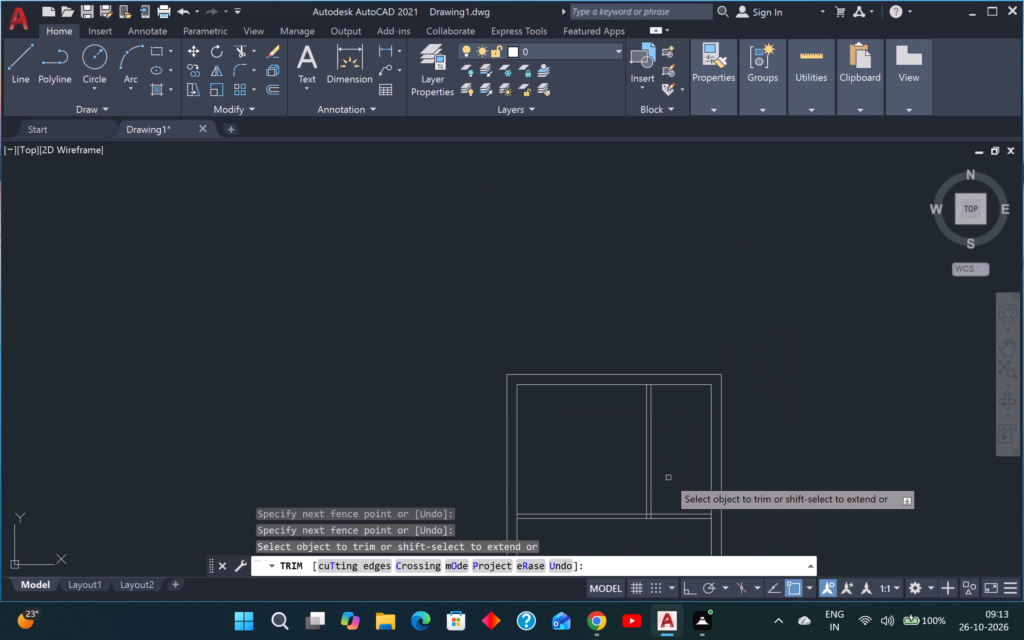
{"action": "scroll", "coordinate": [666, 474], "scroll_direction": "up", "scroll_amount": 2}
{"action": "key", "text": "Escape"}
{"action": "key", "text": "Escape"}
{"action": "key", "text": "o"}
{"action": "key", "text": "Escape"}
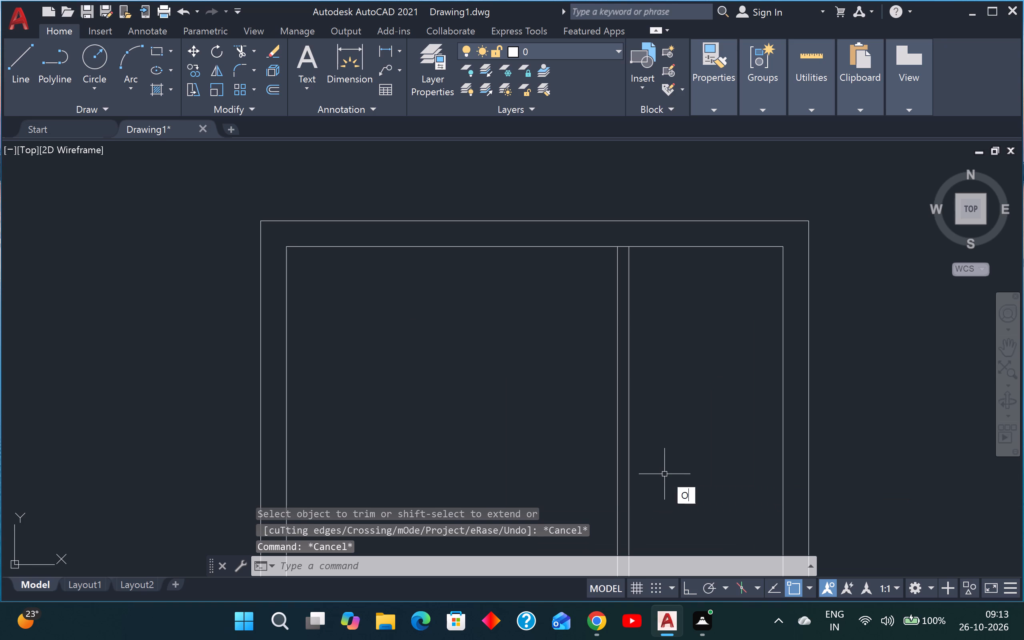
{"action": "key", "text": "Escape"}
Trim the inner top wall line between the two vertical partition lines.
{"action": "type", "text": "TR"}
{"action": "key", "text": "space"}
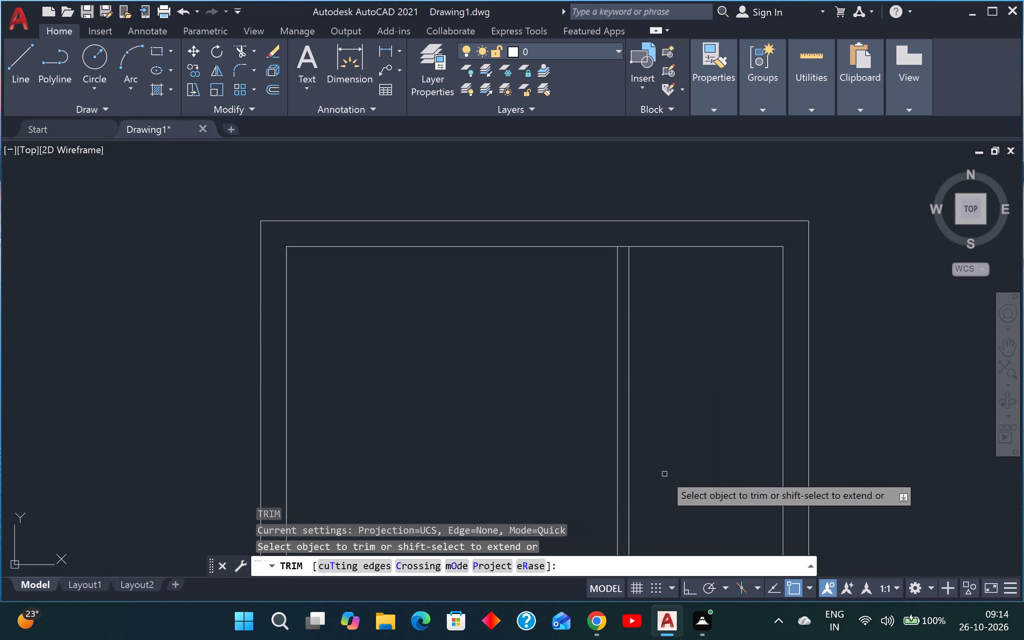
{"action": "scroll", "coordinate": [615, 214], "scroll_direction": "up", "scroll_amount": 3}
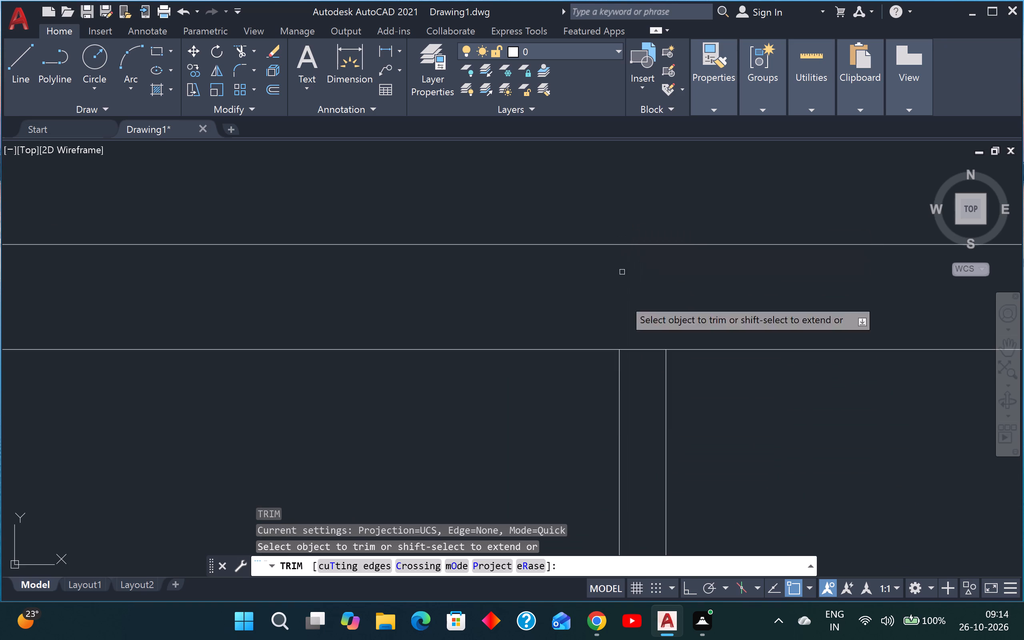
{"action": "left_click", "coordinate": [635, 321]}
{"action": "left_click", "coordinate": [631, 407]}
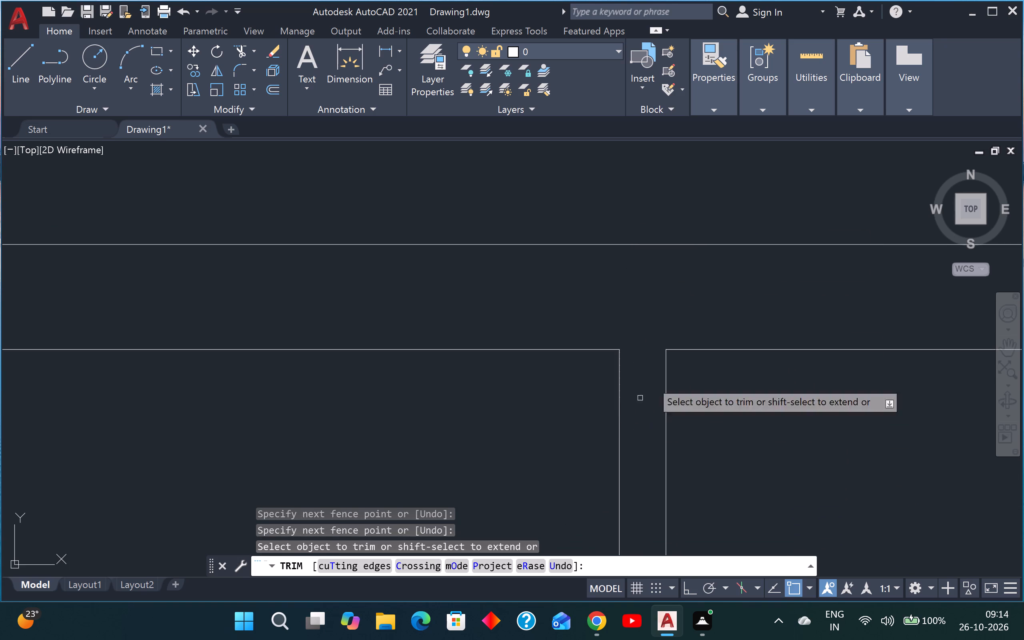
Trim the inner left wall line between the two horizontal partition lines.
{"action": "scroll", "coordinate": [678, 342], "scroll_direction": "down", "scroll_amount": 10}
{"action": "scroll", "coordinate": [672, 383], "scroll_direction": "up", "scroll_amount": 6}
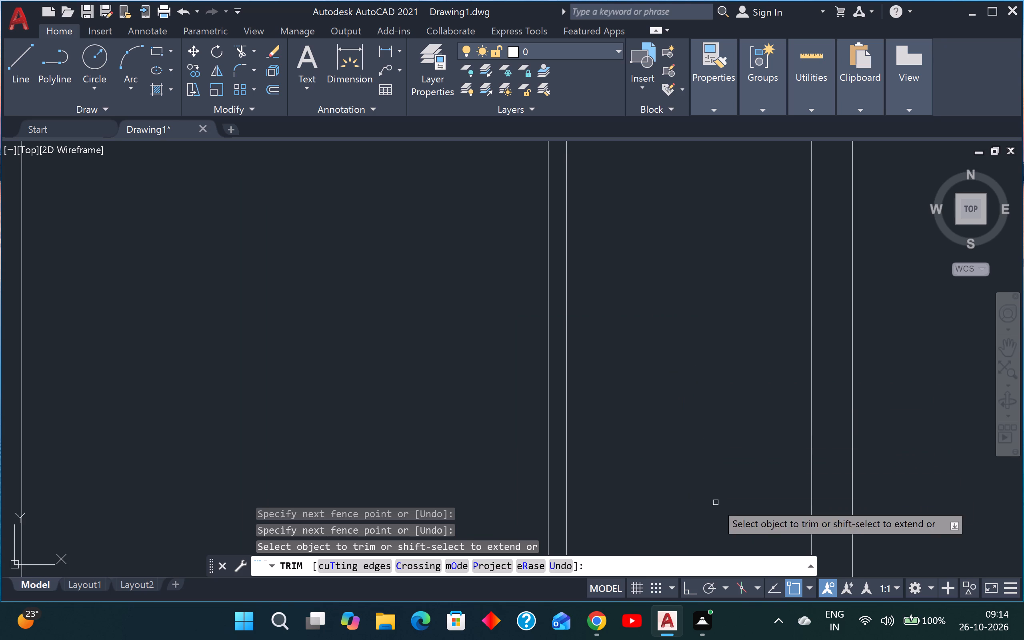
{"action": "scroll", "coordinate": [750, 338], "scroll_direction": "down", "scroll_amount": 4}
{"action": "scroll", "coordinate": [620, 399], "scroll_direction": "up", "scroll_amount": 3}
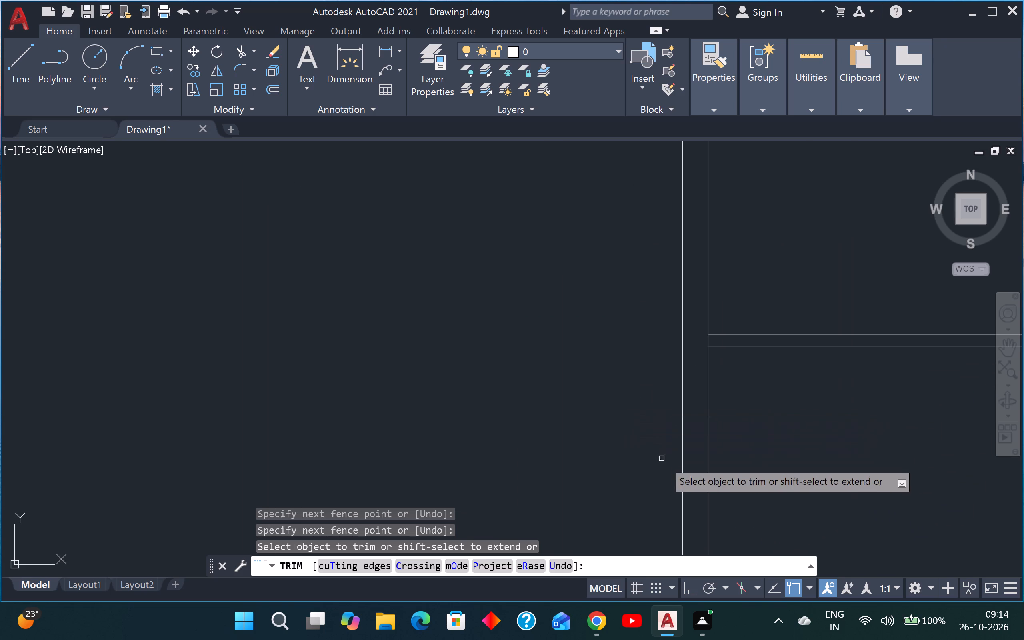
{"action": "scroll", "coordinate": [714, 336], "scroll_direction": "up", "scroll_amount": 4}
{"action": "left_click", "coordinate": [699, 349]}
{"action": "left_click", "coordinate": [658, 359]}
Trim the inner right wall line between the two horizontal partition lines.
{"action": "scroll", "coordinate": [662, 359], "scroll_direction": "down", "scroll_amount": 2}
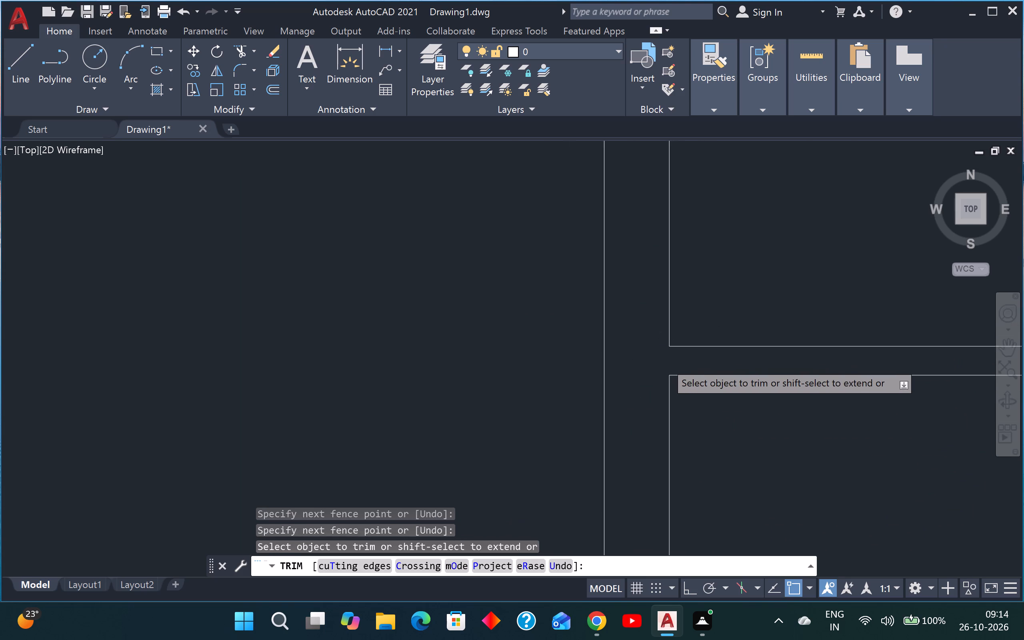
{"action": "scroll", "coordinate": [665, 362], "scroll_direction": "down", "scroll_amount": 10}
{"action": "scroll", "coordinate": [738, 368], "scroll_direction": "up", "scroll_amount": 5}
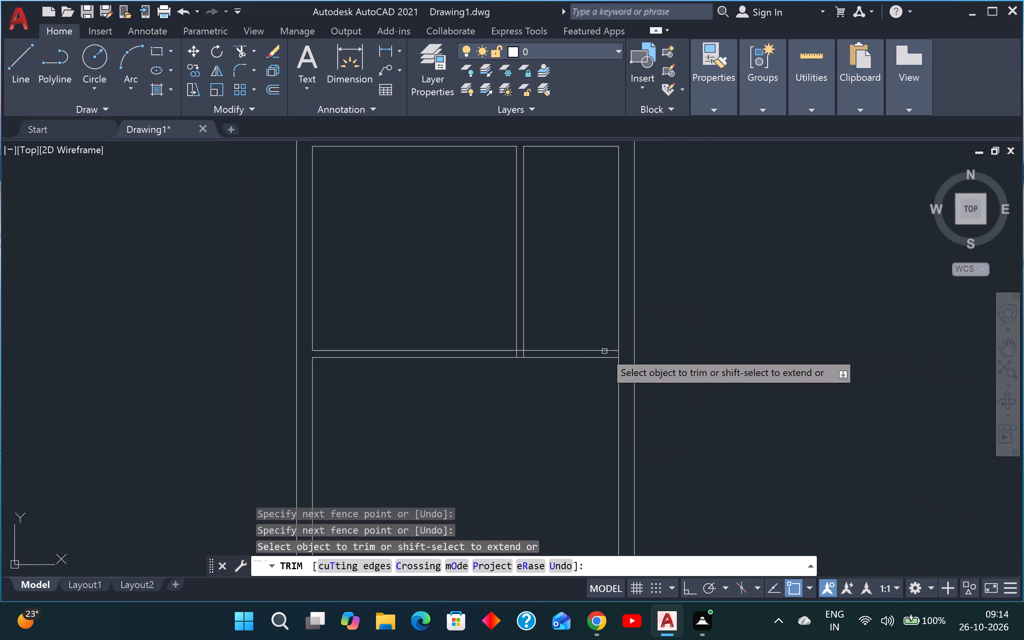
{"action": "scroll", "coordinate": [510, 346], "scroll_direction": "up", "scroll_amount": 4}
{"action": "scroll", "coordinate": [540, 363], "scroll_direction": "up", "scroll_amount": 3}
{"action": "scroll", "coordinate": [590, 356], "scroll_direction": "down", "scroll_amount": 2}
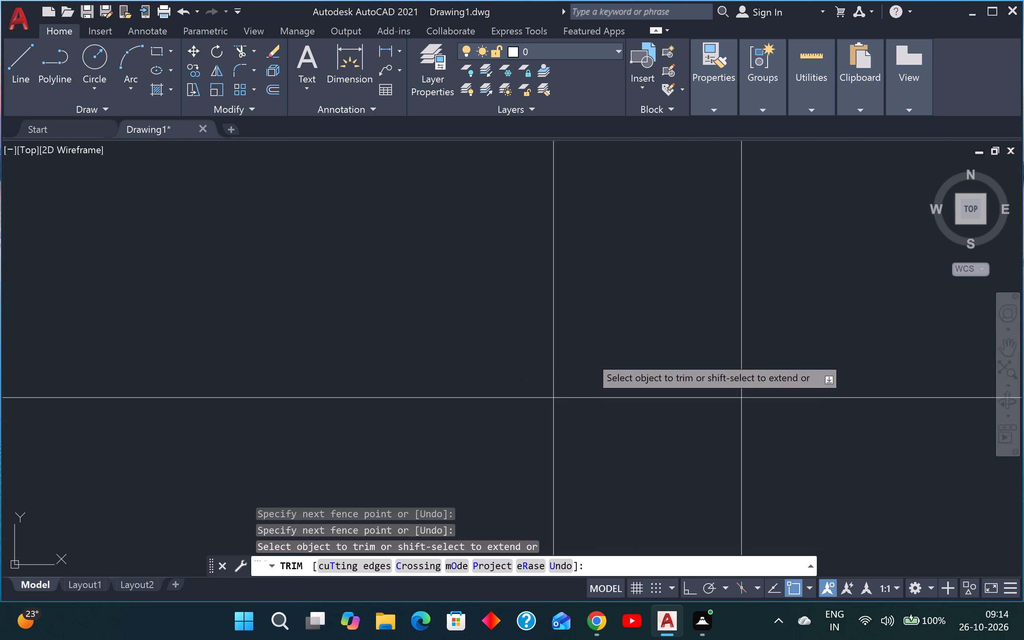
{"action": "scroll", "coordinate": [590, 356], "scroll_direction": "down", "scroll_amount": 3}
{"action": "scroll", "coordinate": [728, 370], "scroll_direction": "up", "scroll_amount": 3}
{"action": "scroll", "coordinate": [730, 370], "scroll_direction": "down", "scroll_amount": 13}
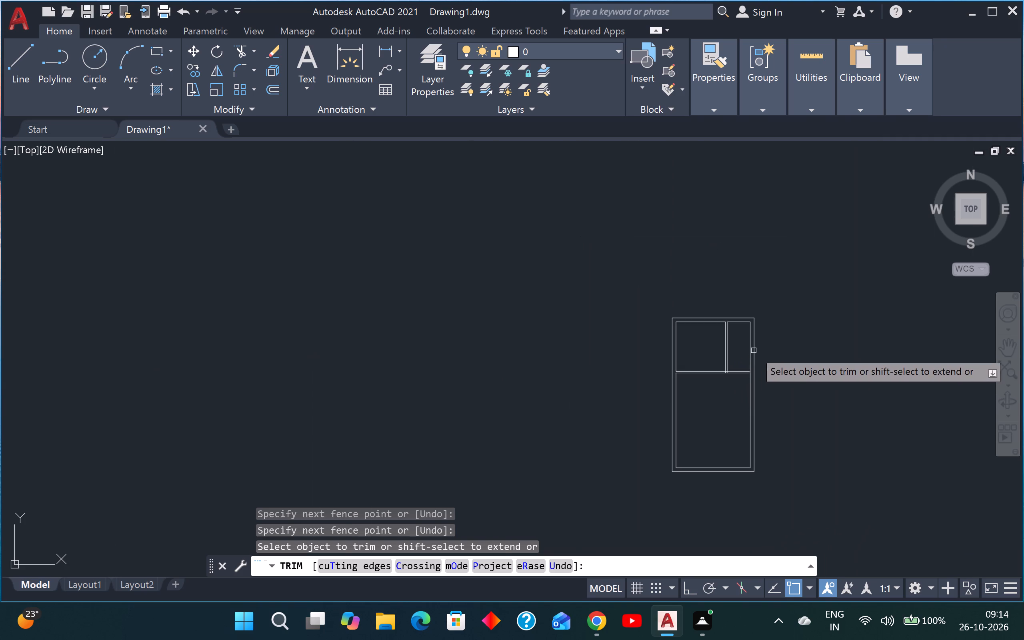
{"action": "scroll", "coordinate": [739, 356], "scroll_direction": "up", "scroll_amount": 3}
{"action": "scroll", "coordinate": [808, 429], "scroll_direction": "up", "scroll_amount": 3}
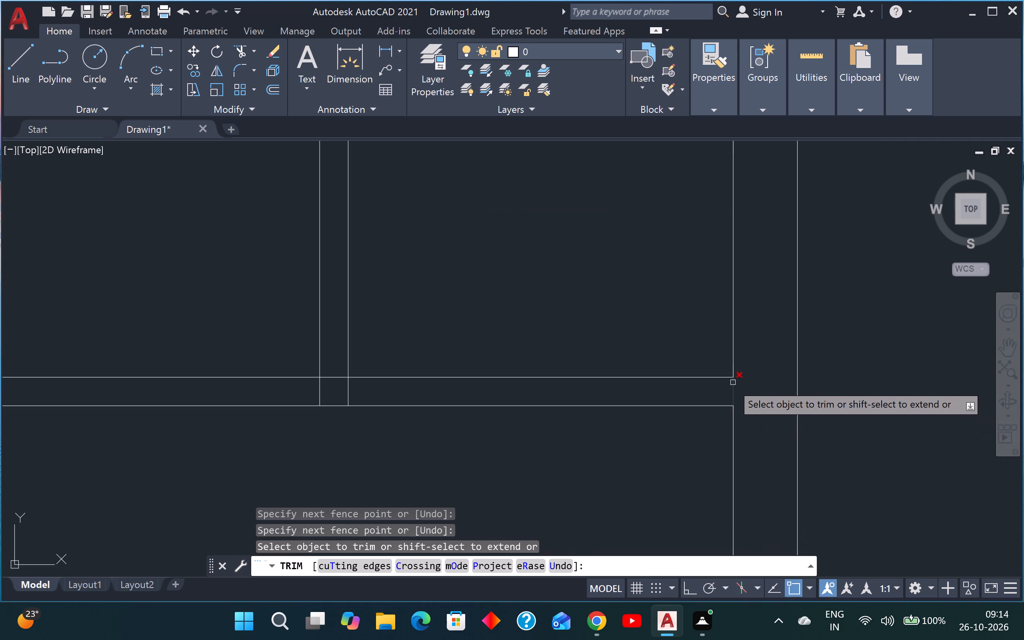
{"action": "left_click", "coordinate": [723, 384]}
{"action": "left_click", "coordinate": [747, 383]}
{"action": "scroll", "coordinate": [747, 380], "scroll_direction": "down", "scroll_amount": 4}
{"action": "scroll", "coordinate": [710, 317], "scroll_direction": "down", "scroll_amount": 3}
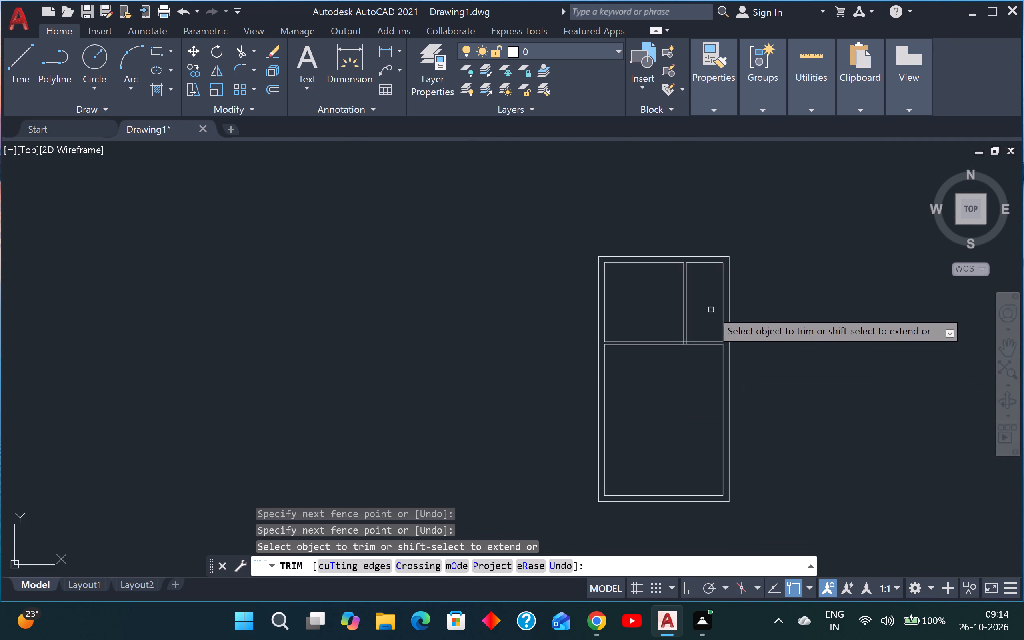
{"action": "middle_click_drag", "start_coordinate": [711, 310], "coordinate": [674, 444]}
{"action": "key", "text": "Escape"}
{"action": "key", "text": "Escape"}
Offset the inner top wall line of the narrow upper-right room 5' downward.
{"action": "type", "text": "O"}
{"action": "key", "text": "space"}
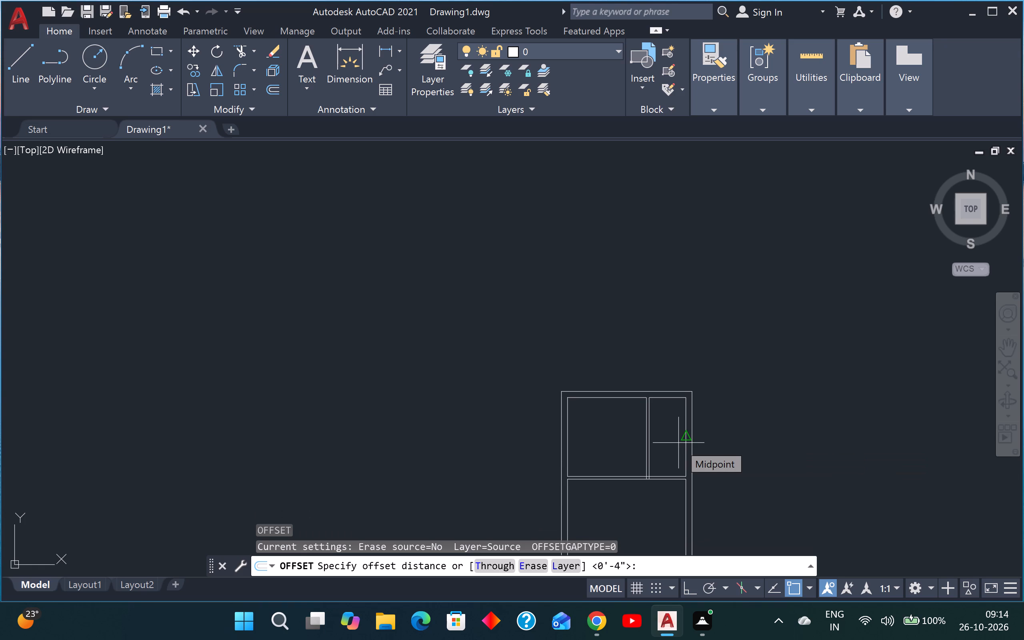
{"action": "type", "text": "6'"}
{"action": "key", "text": "Return"}
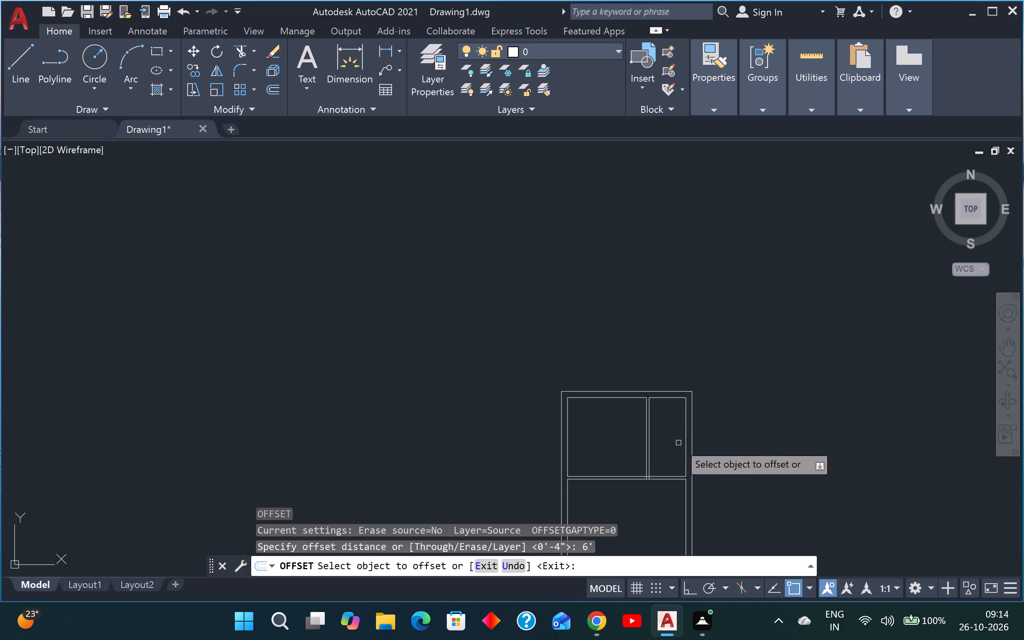
{"action": "scroll", "coordinate": [667, 400], "scroll_direction": "up", "scroll_amount": 3}
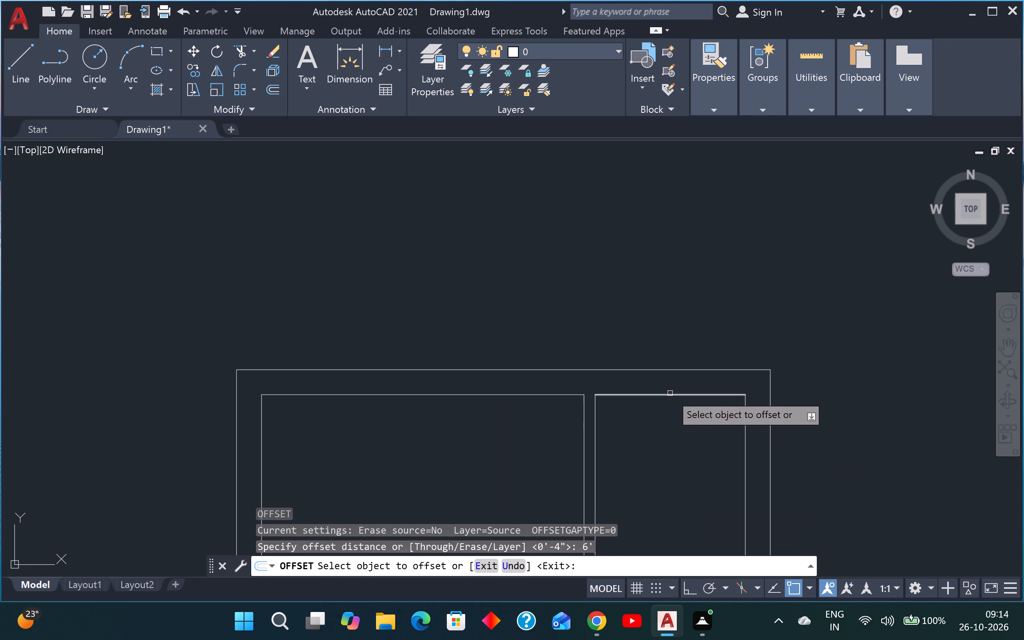
{"action": "left_click", "coordinate": [670, 393]}
{"action": "scroll", "coordinate": [665, 461], "scroll_direction": "down", "scroll_amount": 3}
{"action": "scroll", "coordinate": [665, 474], "scroll_direction": "up", "scroll_amount": 1}
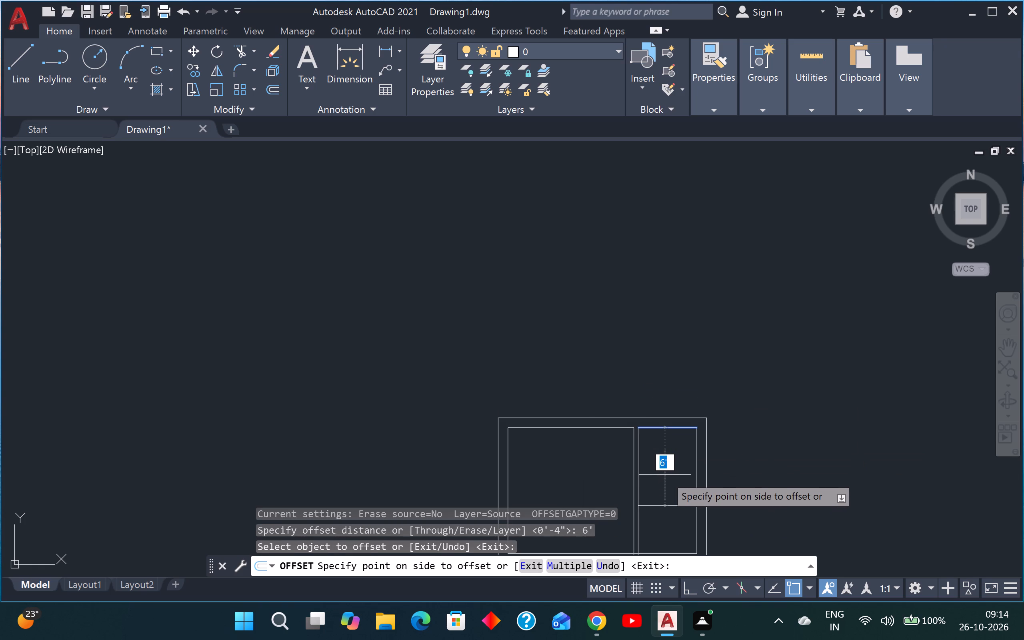
{"action": "type", "text": "5'"}
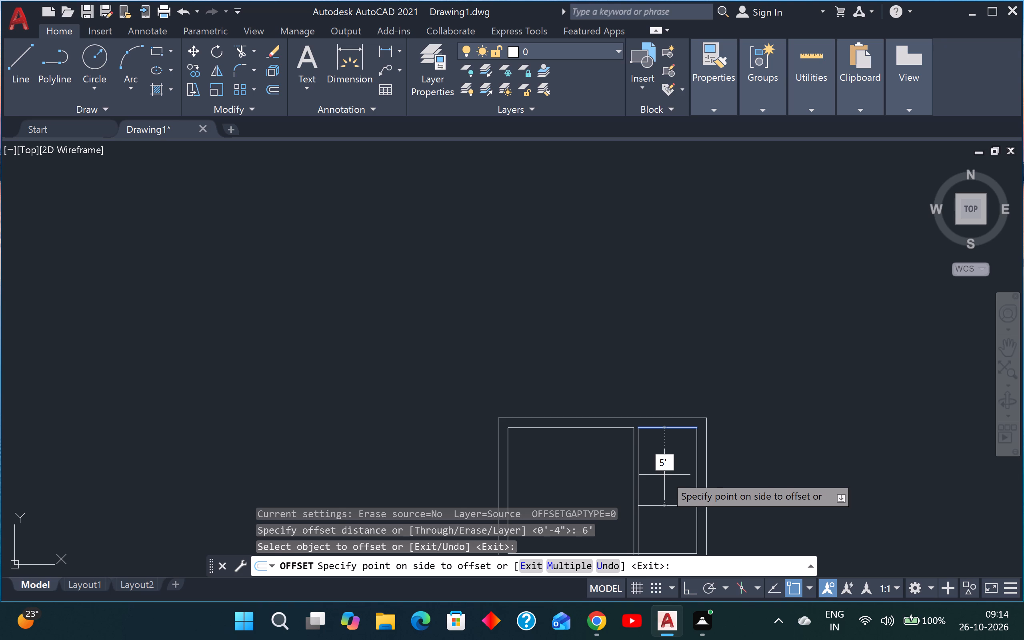
{"action": "key", "text": "Return"}
{"action": "scroll", "coordinate": [691, 466], "scroll_direction": "down", "scroll_amount": 3}
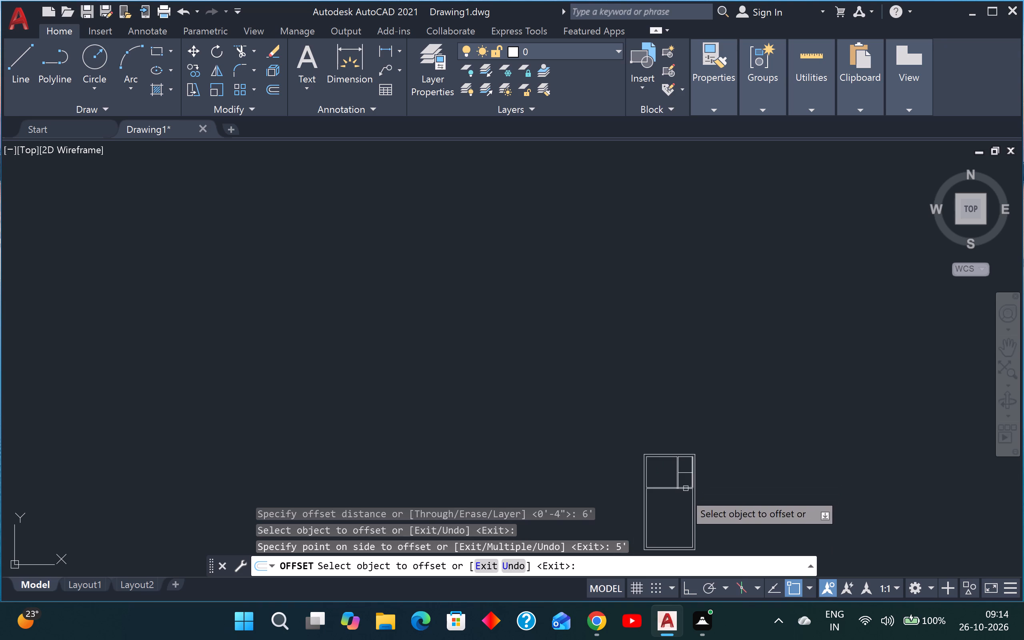
{"action": "scroll", "coordinate": [686, 491], "scroll_direction": "up", "scroll_amount": 2}
{"action": "key", "text": "Escape"}
{"action": "key", "text": "Escape"}
Offset the horizontal line dividing the narrow upper-right room 4" downward to form a partition wall.
{"action": "type", "text": "O"}
{"action": "key", "text": "space"}
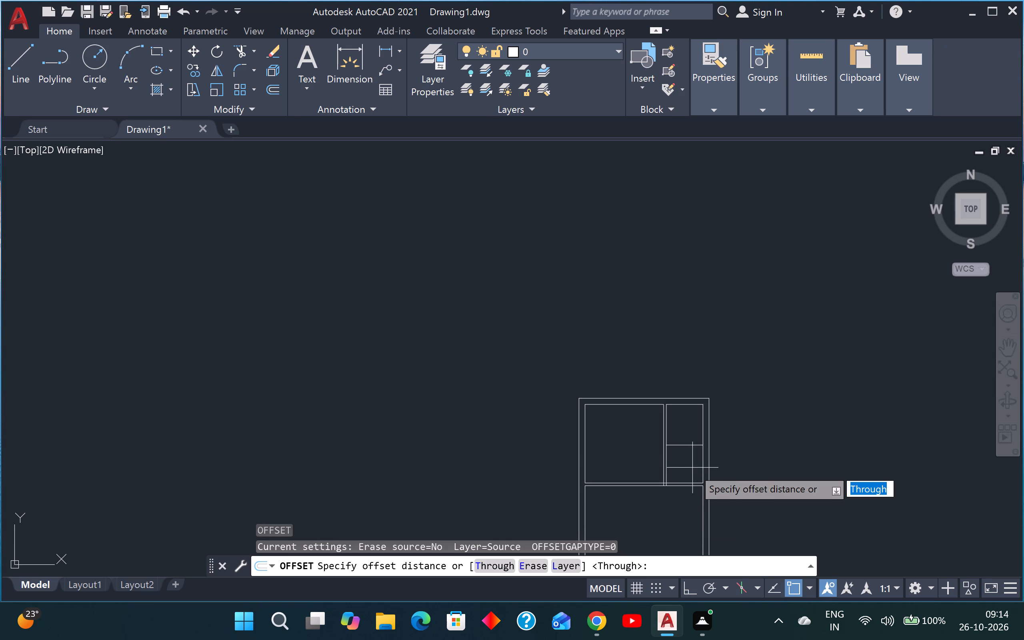
{"action": "type", "text": "4\""}
{"action": "key", "text": "Return"}
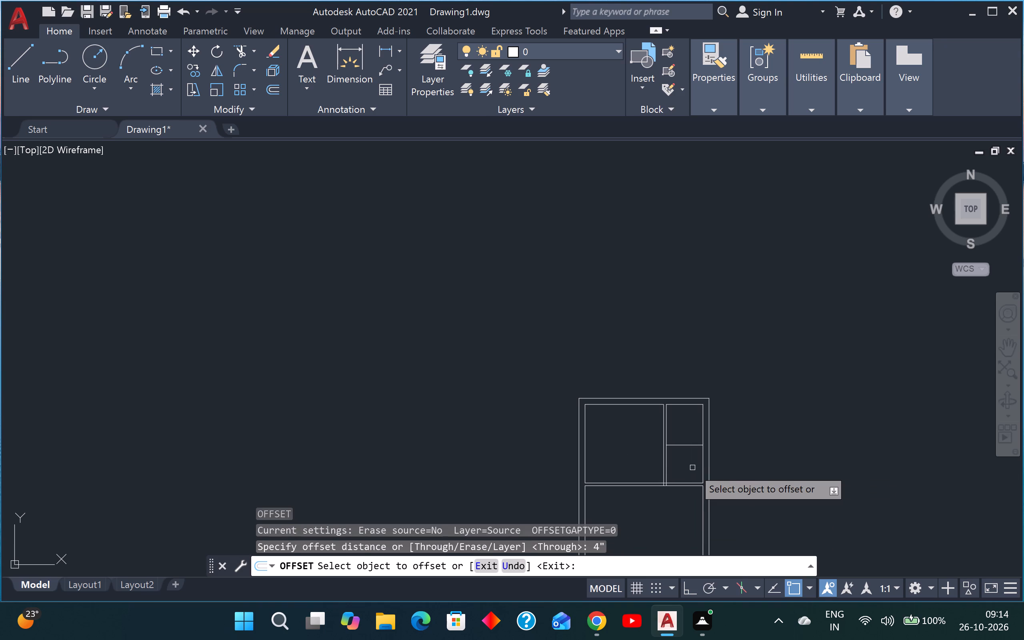
{"action": "scroll", "coordinate": [686, 465], "scroll_direction": "up", "scroll_amount": 4}
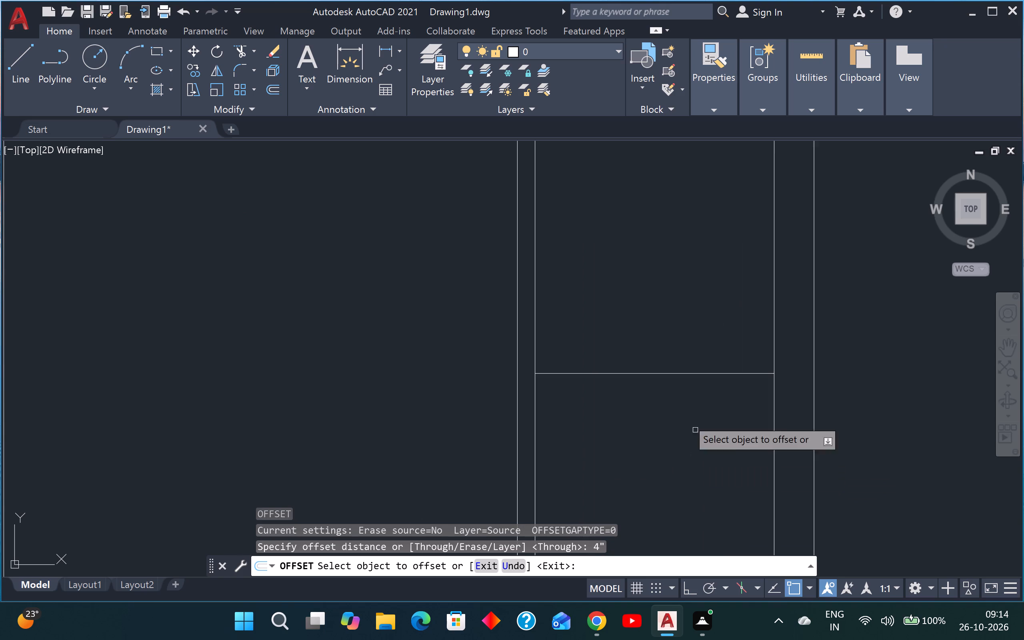
{"action": "left_click", "coordinate": [664, 373]}
{"action": "left_click", "coordinate": [656, 520]}
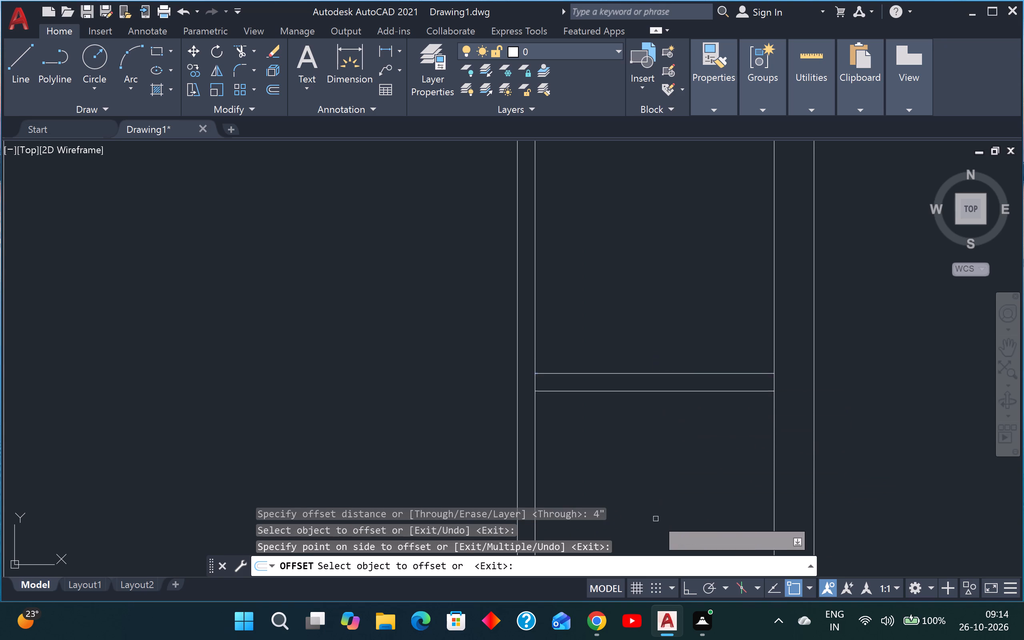
{"action": "scroll", "coordinate": [698, 359], "scroll_direction": "down", "scroll_amount": 5}
{"action": "scroll", "coordinate": [683, 386], "scroll_direction": "up", "scroll_amount": 2}
{"action": "key", "text": "Escape"}
{"action": "key", "text": "Escape"}
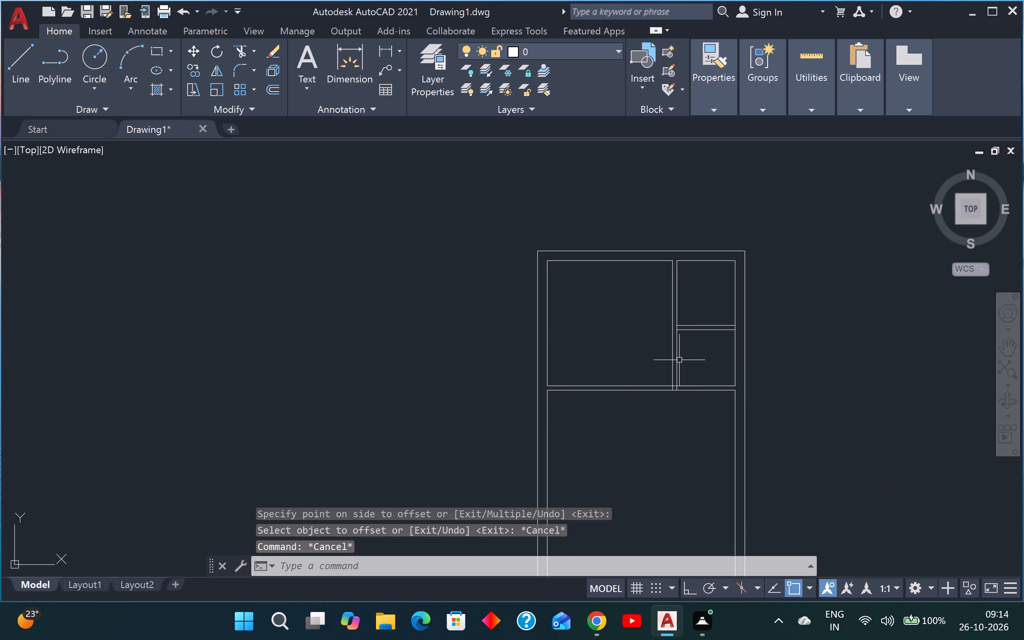
Trim away both horizontal partition lines between the vertical partition and the inner right wall line.
{"action": "type", "text": "TR"}
{"action": "key", "text": "space"}
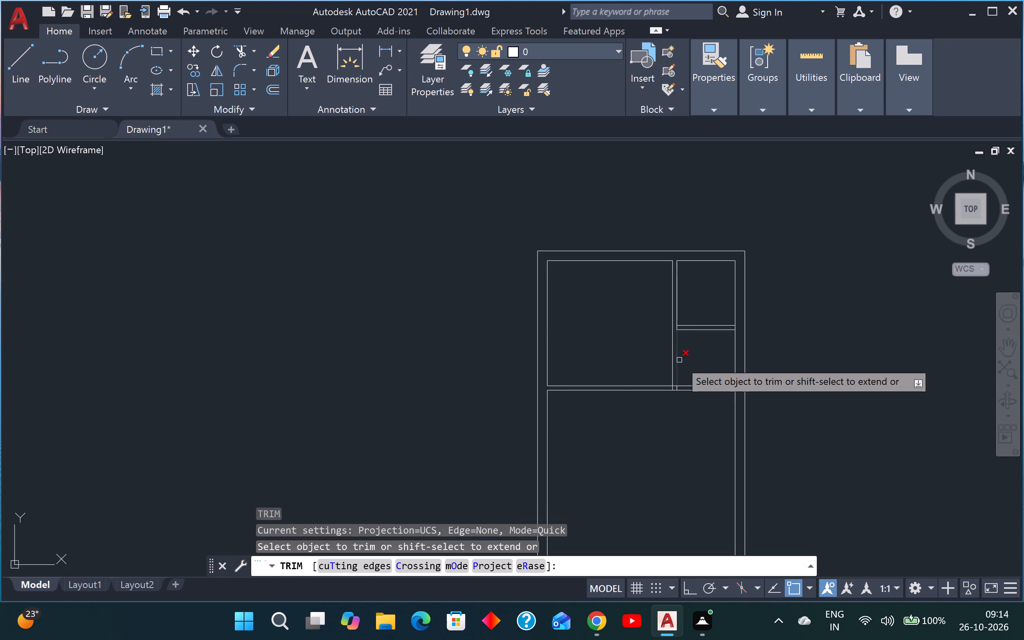
{"action": "scroll", "coordinate": [720, 385], "scroll_direction": "up", "scroll_amount": 3}
{"action": "left_click", "coordinate": [724, 355]}
{"action": "left_click", "coordinate": [682, 506]}
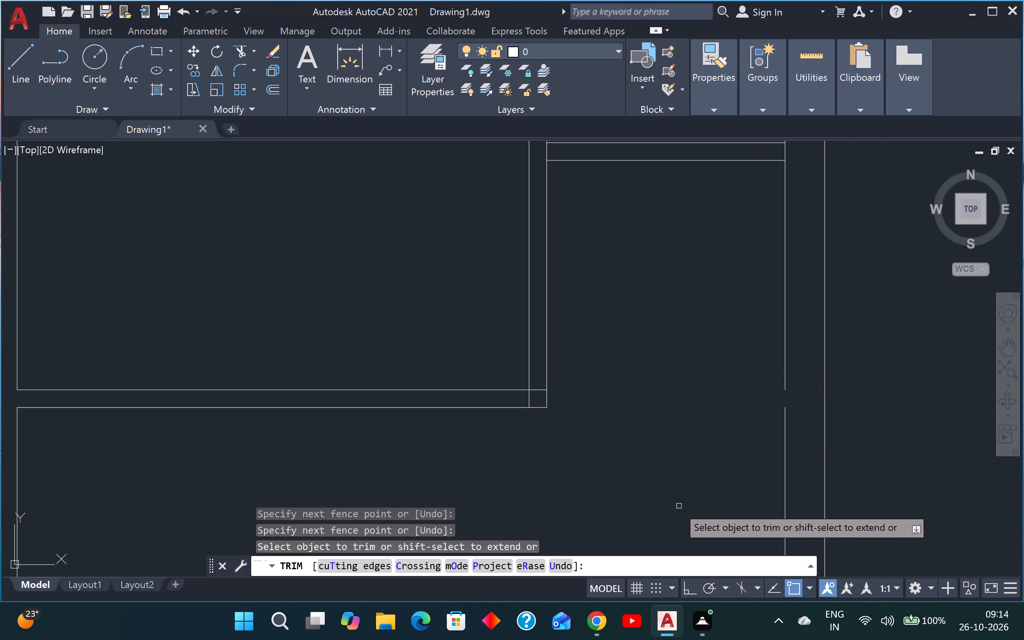
Extend the lower segment of the inner right wall line upward across the gap to the outer top wall line.
{"action": "scroll", "coordinate": [670, 472], "scroll_direction": "down", "scroll_amount": 3}
{"action": "scroll", "coordinate": [646, 371], "scroll_direction": "up", "scroll_amount": 1}
{"action": "scroll", "coordinate": [674, 421], "scroll_direction": "down", "scroll_amount": 2}
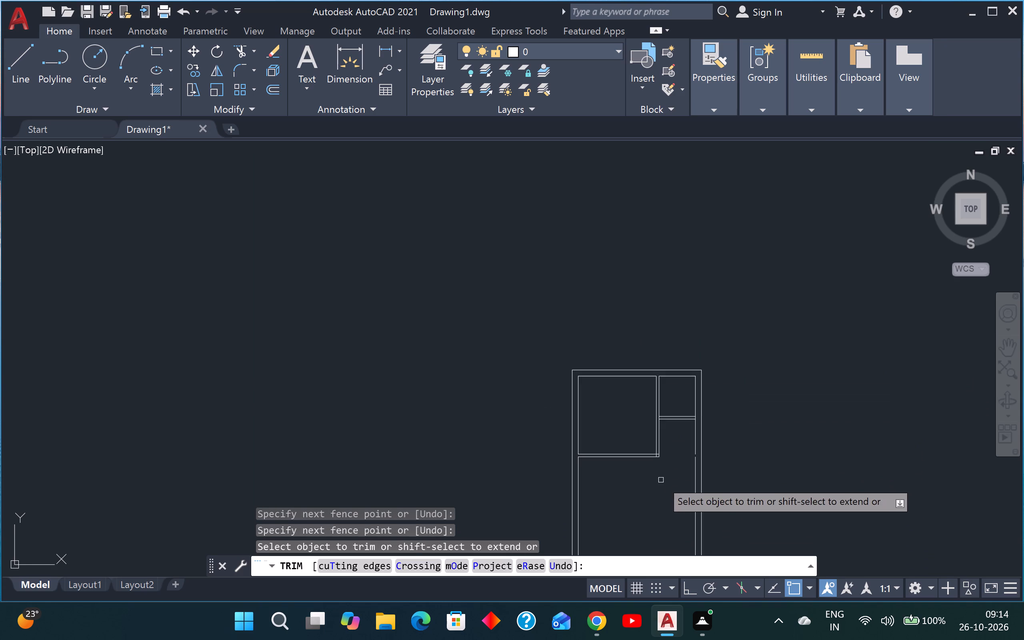
{"action": "scroll", "coordinate": [674, 479], "scroll_direction": "up", "scroll_amount": 4}
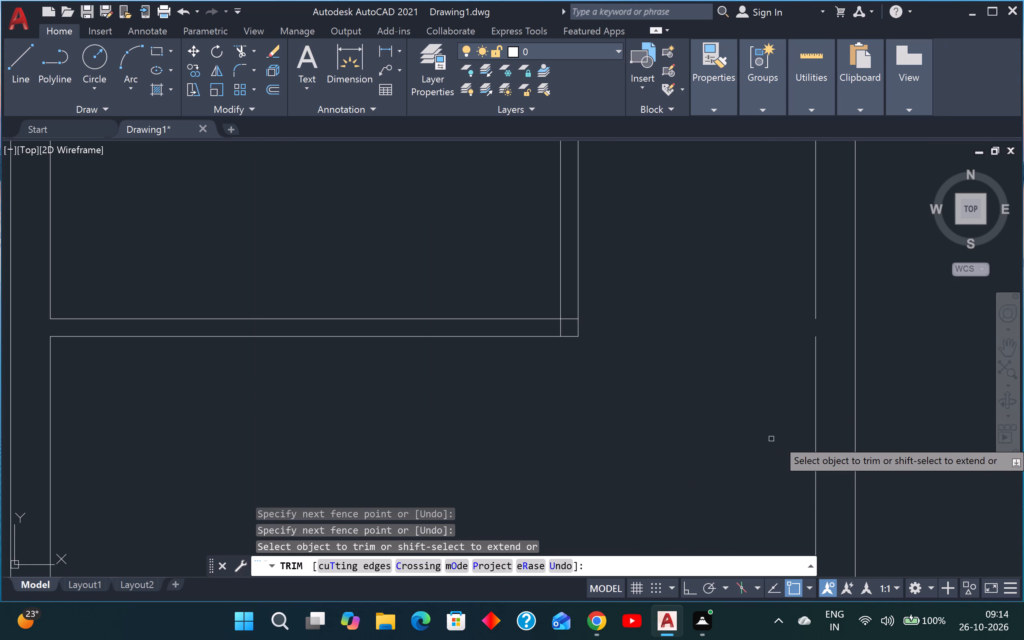
{"action": "left_click", "coordinate": [816, 423], "text": "shift"}
{"action": "scroll", "coordinate": [812, 418], "scroll_direction": "down", "scroll_amount": 4}
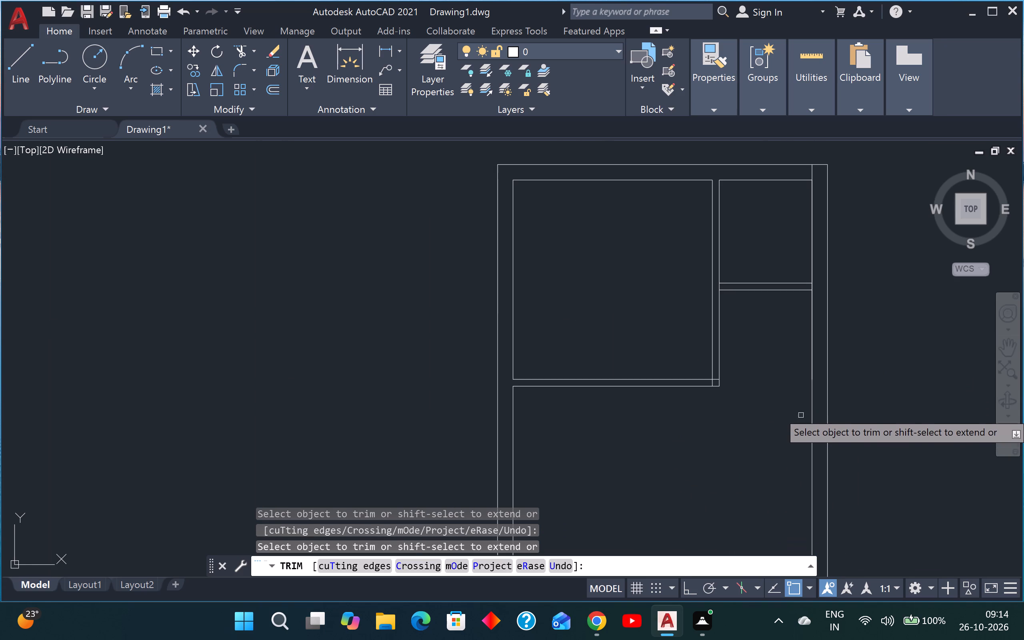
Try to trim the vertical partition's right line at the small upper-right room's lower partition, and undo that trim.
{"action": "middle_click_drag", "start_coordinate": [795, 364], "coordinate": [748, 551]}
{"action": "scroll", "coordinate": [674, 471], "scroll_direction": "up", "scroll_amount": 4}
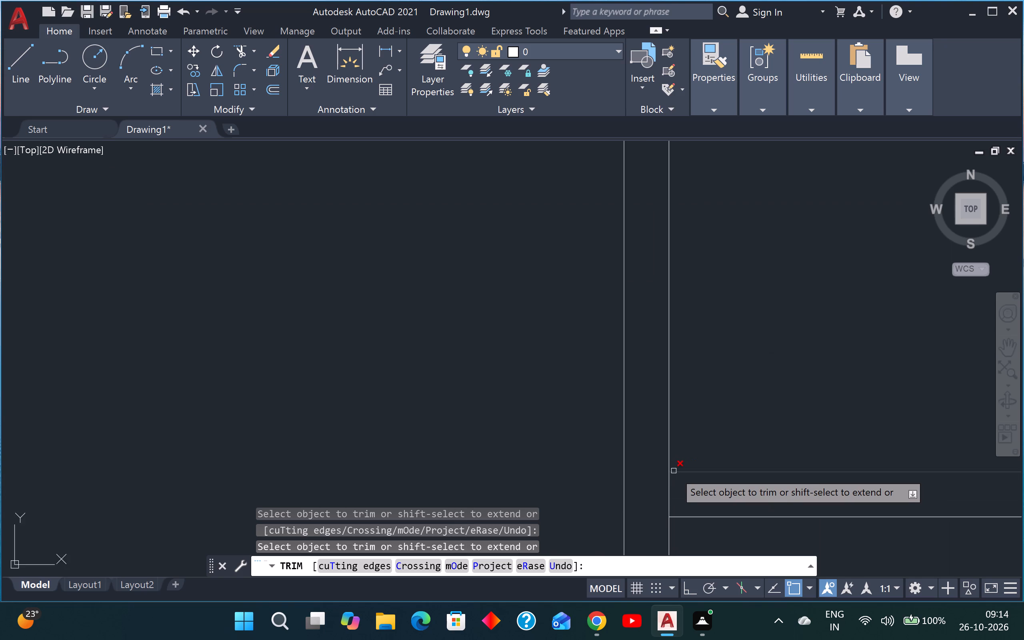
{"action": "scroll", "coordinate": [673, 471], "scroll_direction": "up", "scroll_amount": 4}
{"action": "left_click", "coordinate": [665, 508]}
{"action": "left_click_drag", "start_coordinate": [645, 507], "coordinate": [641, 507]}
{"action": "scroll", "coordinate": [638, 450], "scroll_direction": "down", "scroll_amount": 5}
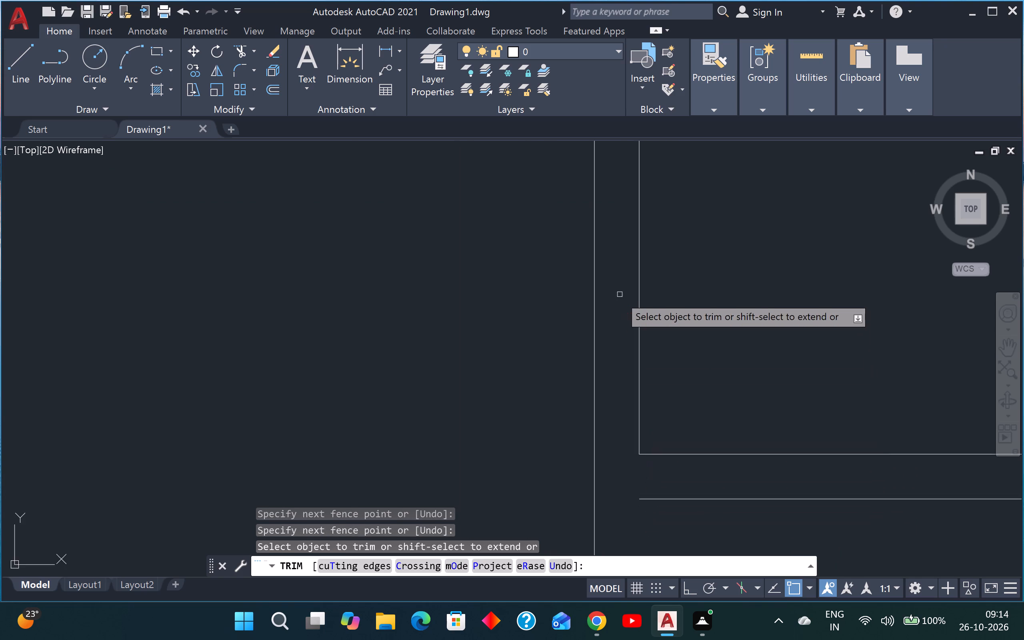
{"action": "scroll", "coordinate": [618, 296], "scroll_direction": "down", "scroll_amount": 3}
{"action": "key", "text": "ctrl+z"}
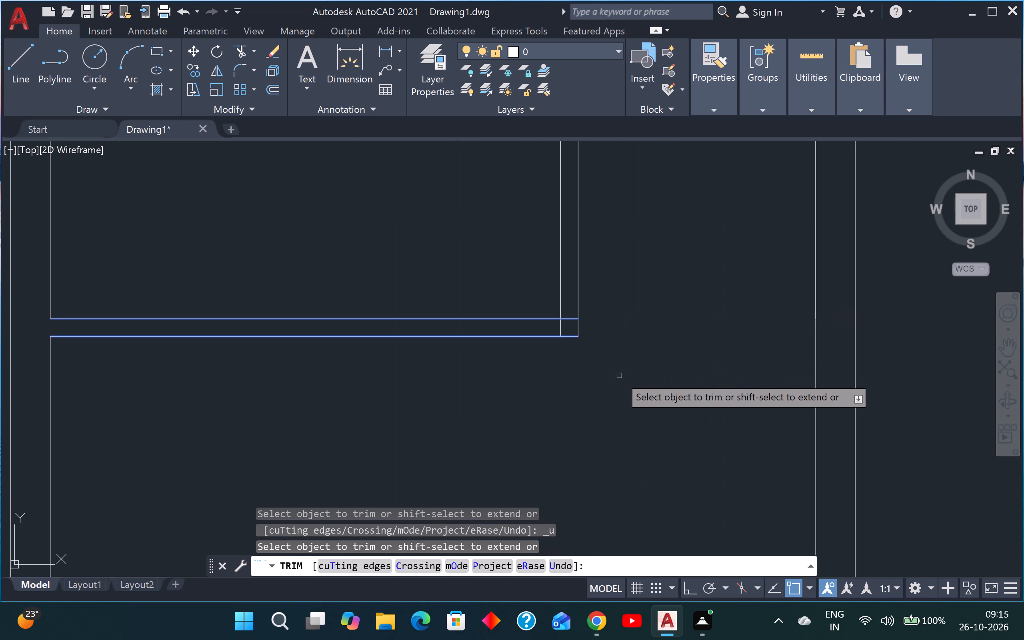
Trim the vertical partition's right line between the two lines of the small upper-right room's lower partition.
{"action": "scroll", "coordinate": [619, 375], "scroll_direction": "down", "scroll_amount": 3}
{"action": "scroll", "coordinate": [619, 292], "scroll_direction": "up", "scroll_amount": 4}
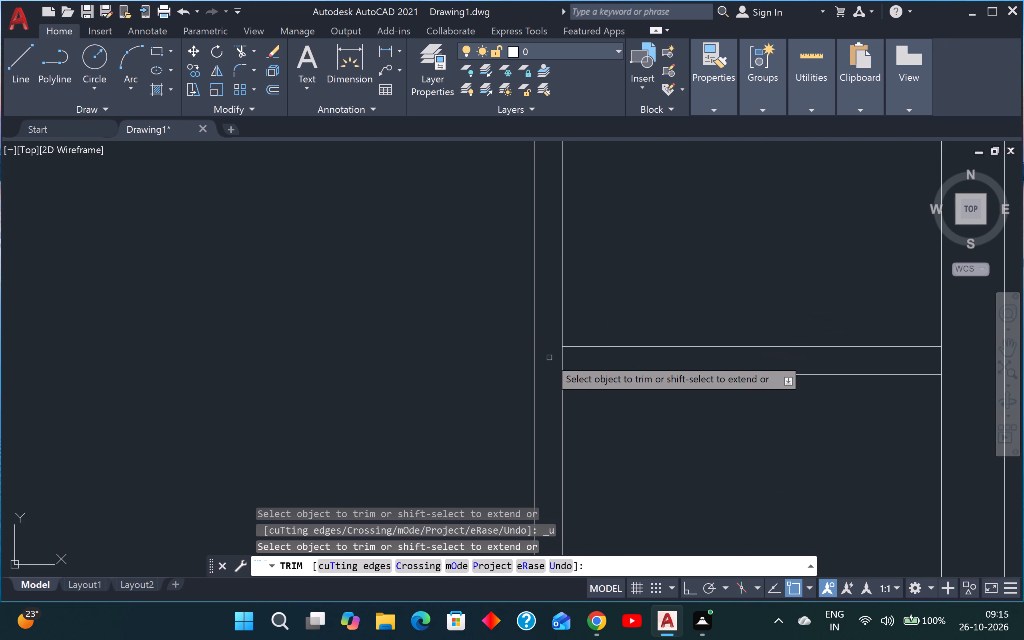
{"action": "scroll", "coordinate": [549, 358], "scroll_direction": "up", "scroll_amount": 2}
{"action": "left_click", "coordinate": [549, 358]}
{"action": "left_click", "coordinate": [615, 359]}
{"action": "scroll", "coordinate": [616, 358], "scroll_direction": "down", "scroll_amount": 8}
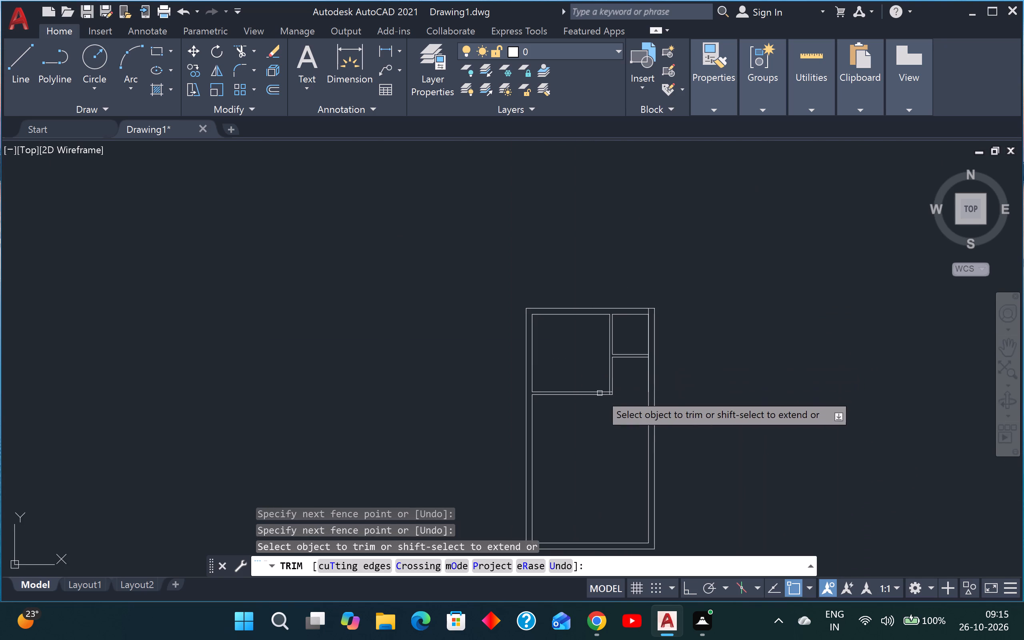
Trim the overlapping line stubs inside the corner where the large room's vertical and horizontal partitions meet.
{"action": "scroll", "coordinate": [602, 393], "scroll_direction": "up", "scroll_amount": 8}
{"action": "left_click", "coordinate": [628, 396]}
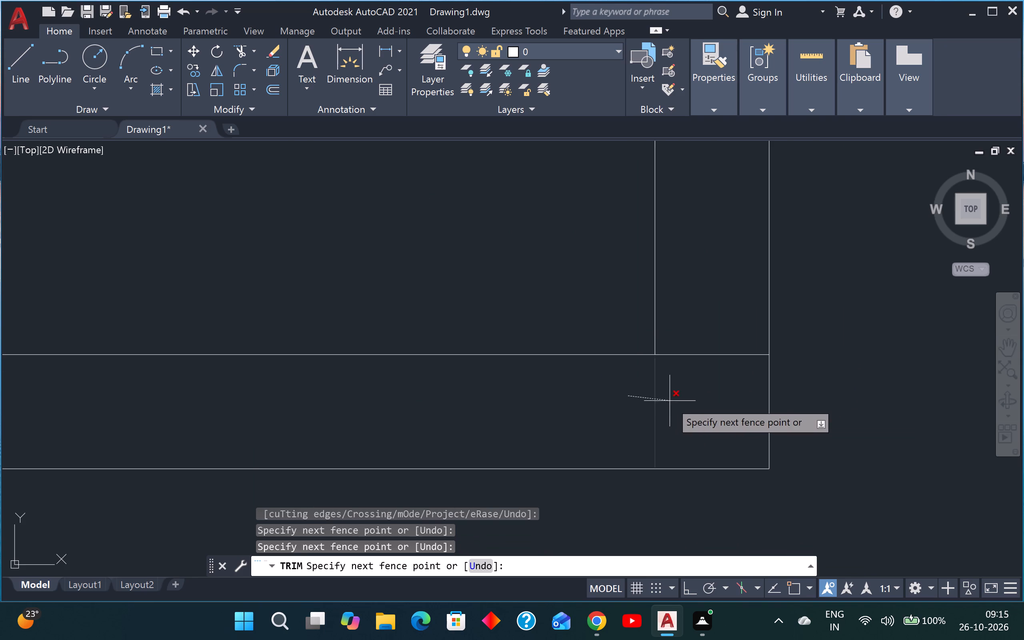
{"action": "left_click", "coordinate": [670, 401]}
{"action": "left_click", "coordinate": [717, 309]}
{"action": "left_click", "coordinate": [684, 402]}
{"action": "scroll", "coordinate": [684, 402], "scroll_direction": "down", "scroll_amount": 8}
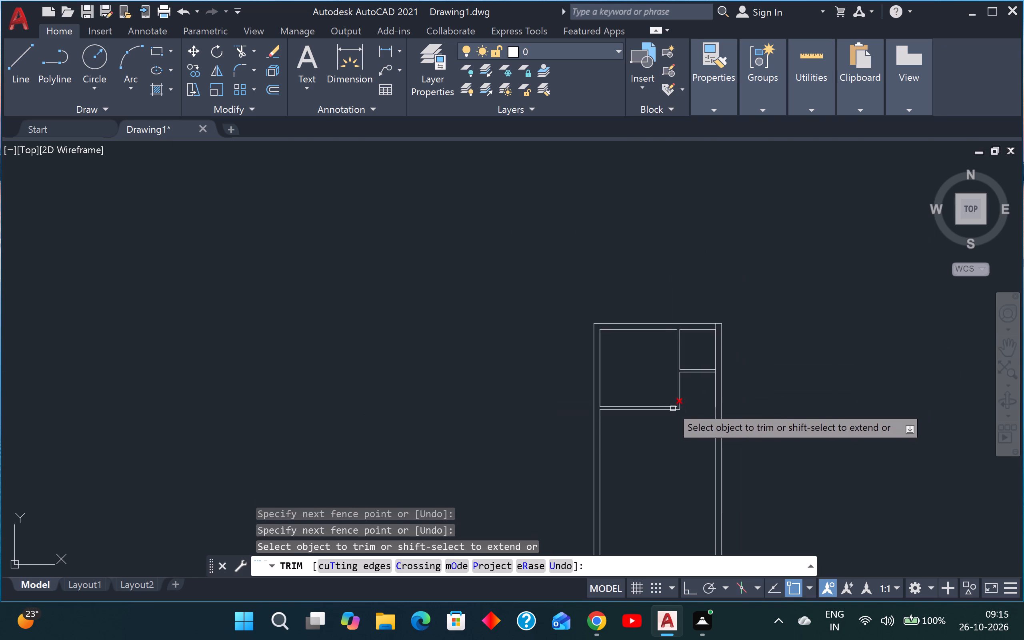
Trim the end of the inner right wall line that overshoots between the inner and outer top wall lines.
{"action": "middle_click_drag", "start_coordinate": [682, 433], "coordinate": [616, 429]}
{"action": "scroll", "coordinate": [645, 311], "scroll_direction": "up", "scroll_amount": 4}
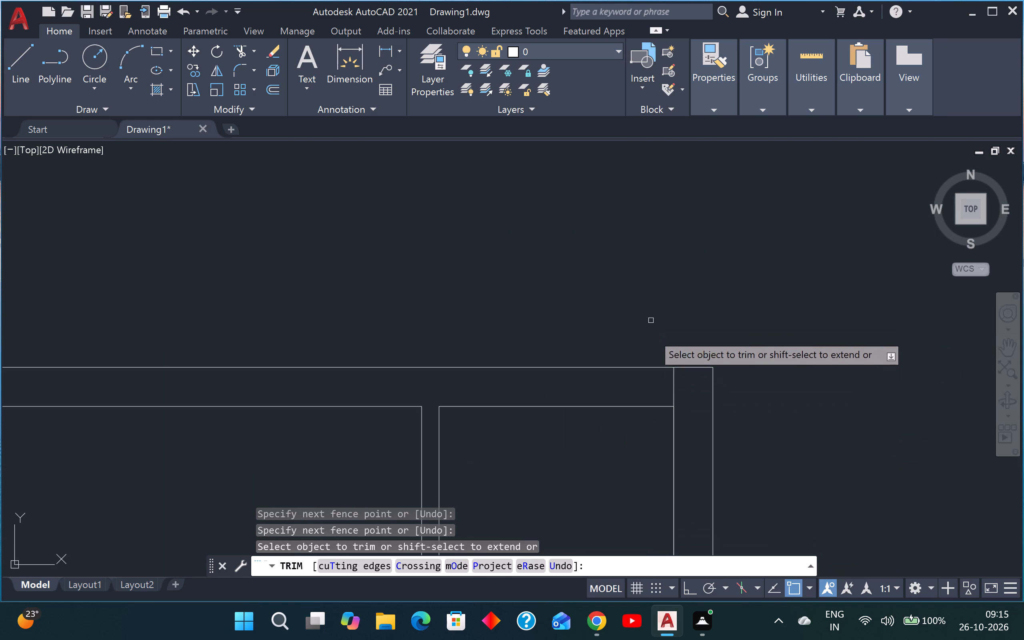
{"action": "scroll", "coordinate": [645, 390], "scroll_direction": "up", "scroll_amount": 3}
{"action": "left_click", "coordinate": [650, 390]}
{"action": "left_click", "coordinate": [791, 368]}
{"action": "scroll", "coordinate": [792, 354], "scroll_direction": "down", "scroll_amount": 7}
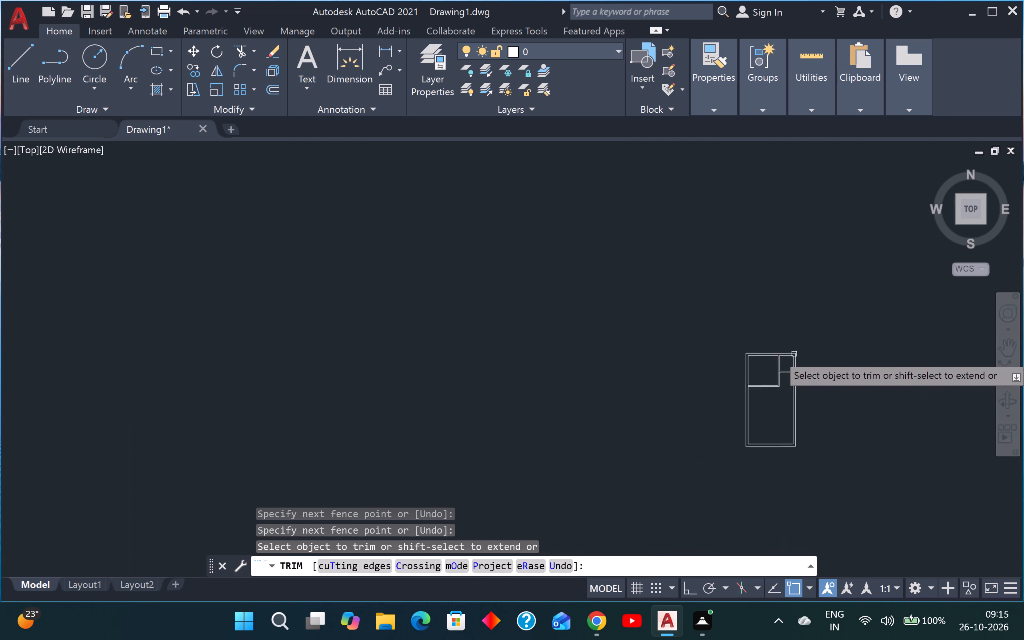
{"action": "scroll", "coordinate": [794, 354], "scroll_direction": "down", "scroll_amount": 4}
{"action": "scroll", "coordinate": [794, 431], "scroll_direction": "up", "scroll_amount": 5}
{"action": "middle_click_drag", "start_coordinate": [781, 351], "coordinate": [759, 483]}
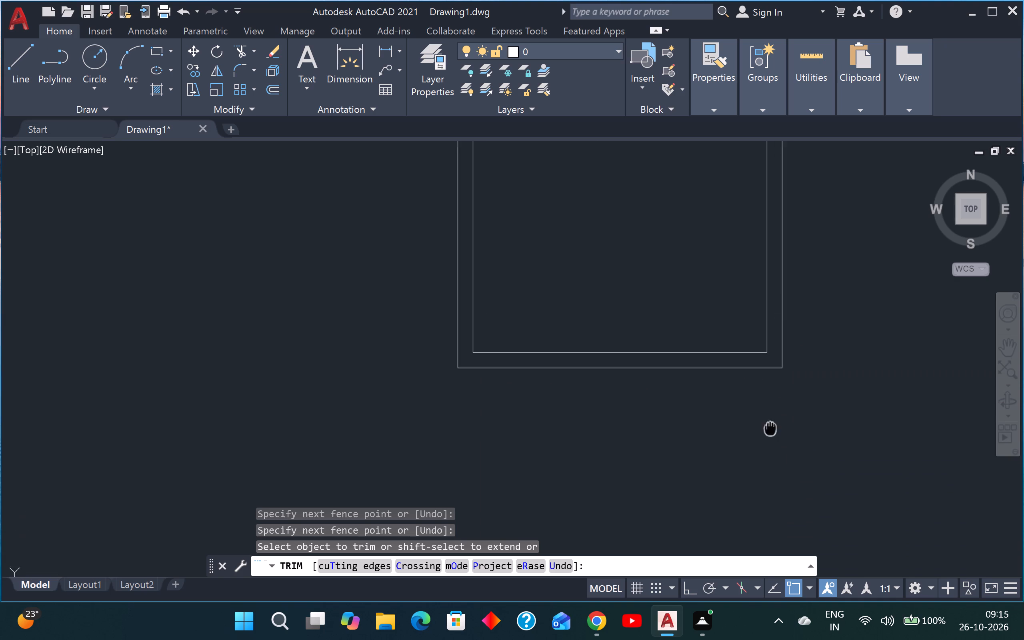
{"action": "middle_click_drag", "start_coordinate": [759, 483], "coordinate": [748, 524]}
{"action": "scroll", "coordinate": [685, 323], "scroll_direction": "down", "scroll_amount": 2}
{"action": "middle_click_drag", "start_coordinate": [662, 319], "coordinate": [618, 571]}
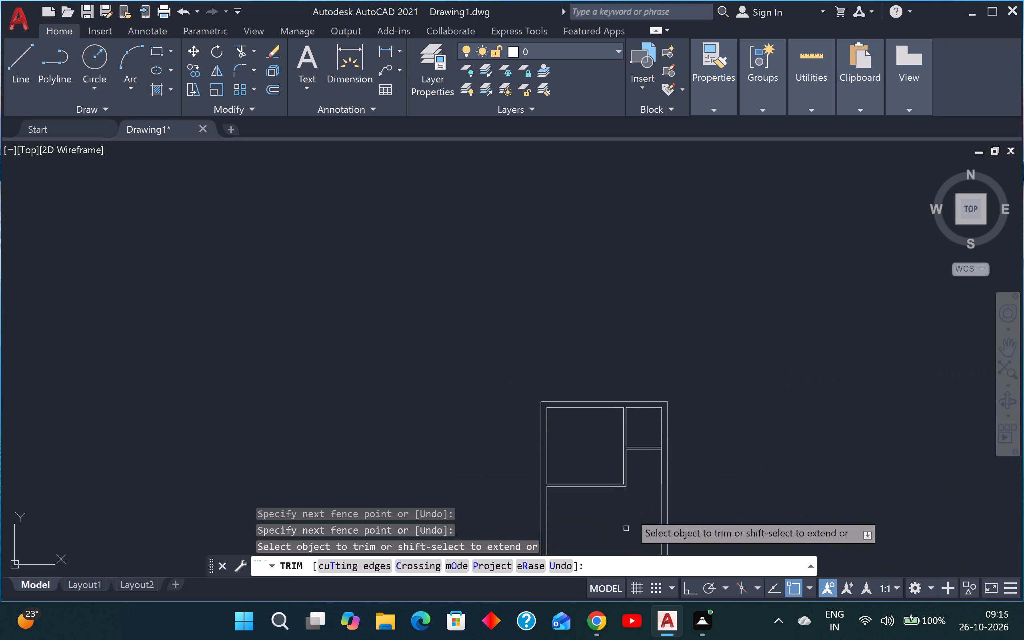
{"action": "middle_click_drag", "start_coordinate": [620, 503], "coordinate": [607, 441]}
{"action": "key", "text": "Escape"}
{"action": "key", "text": "Escape"}
{"action": "key", "text": "Escape"}
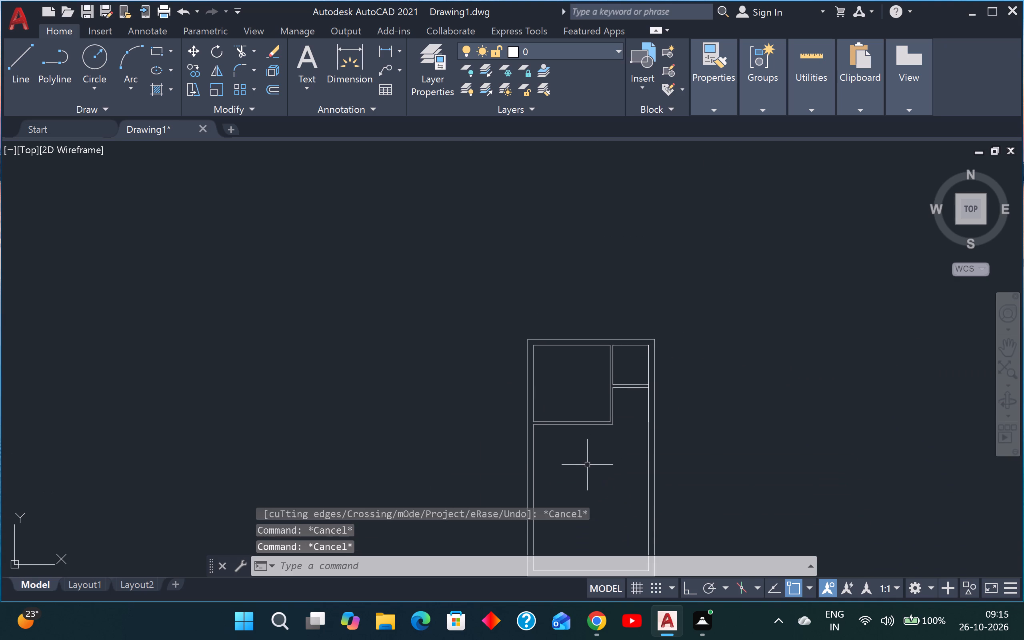
{"action": "key", "text": "Escape"}
Draw an 18" wide by 4' tall rectangle from the inner right wall corner just below the small room's partition.
{"action": "scroll", "coordinate": [650, 396], "scroll_direction": "up", "scroll_amount": 3}
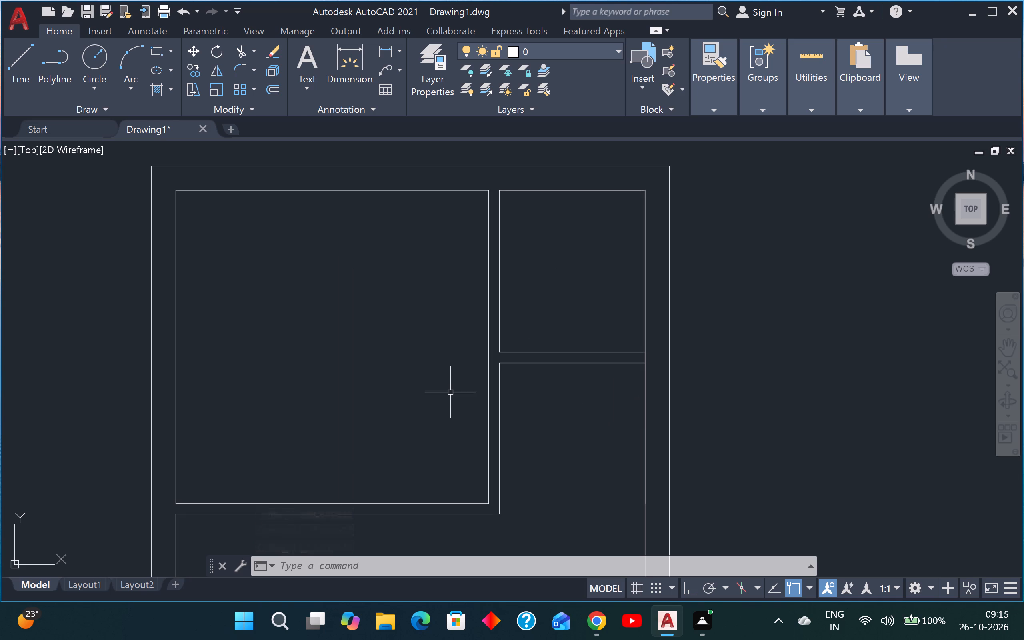
{"action": "key", "text": "Escape"}
{"action": "key", "text": "Escape"}
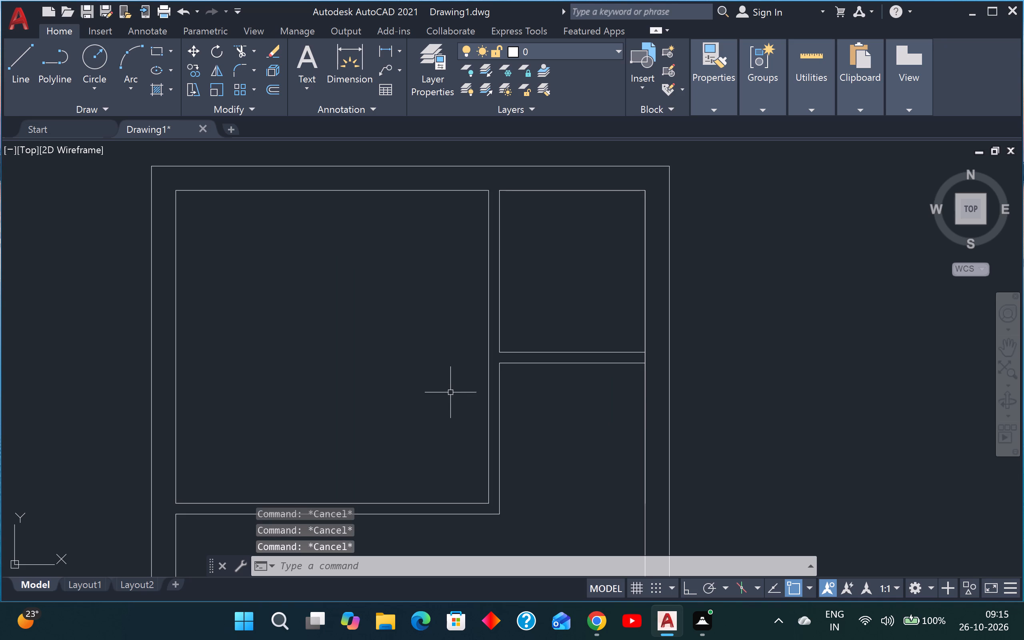
{"action": "type", "text": "REC"}
{"action": "key", "text": "space"}
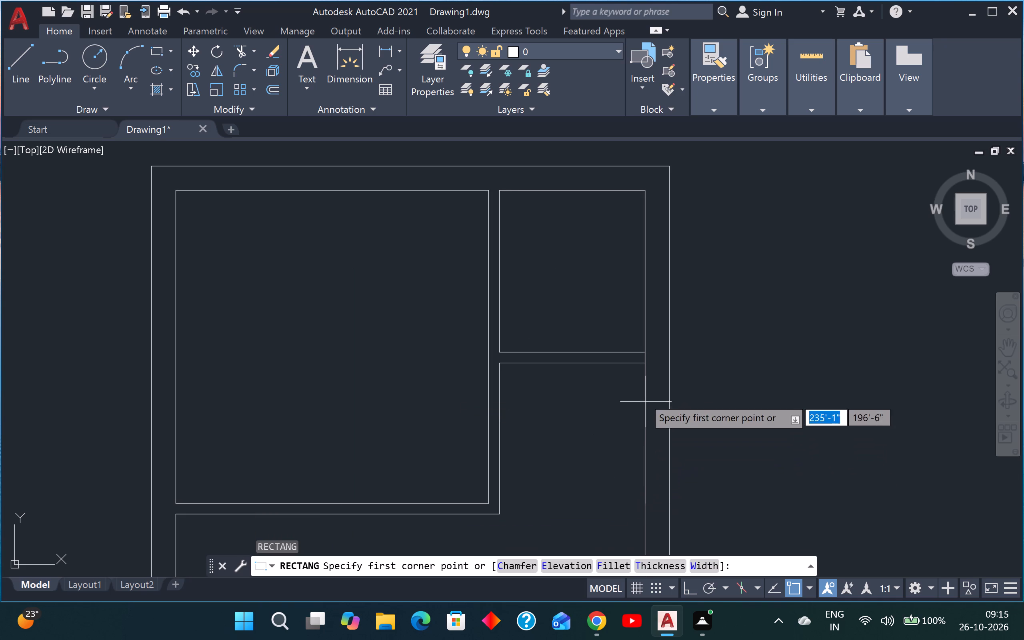
{"action": "left_click", "coordinate": [648, 362]}
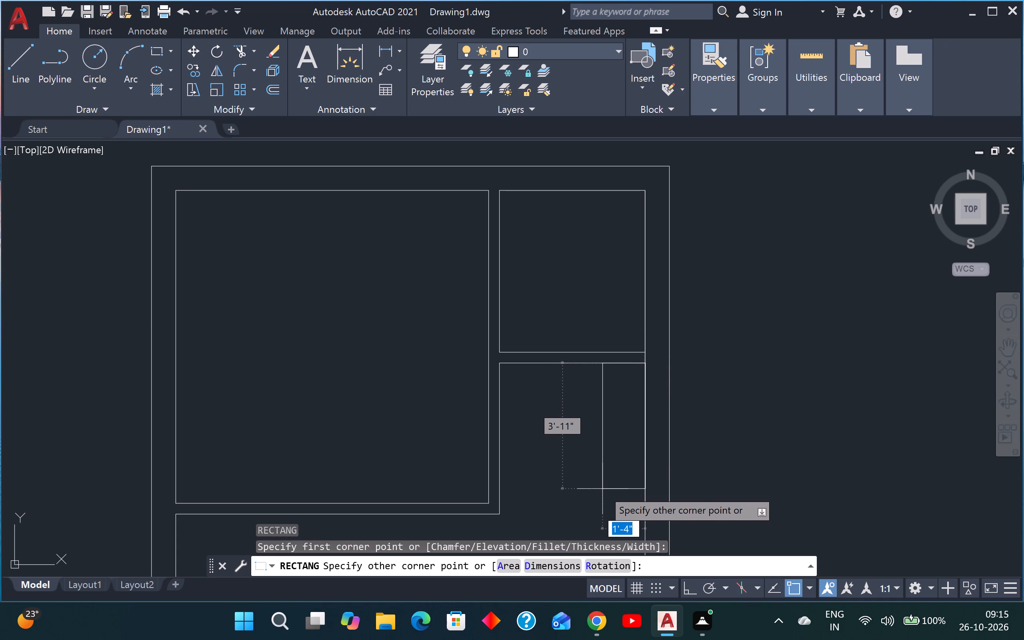
{"action": "key", "text": "Tab"}
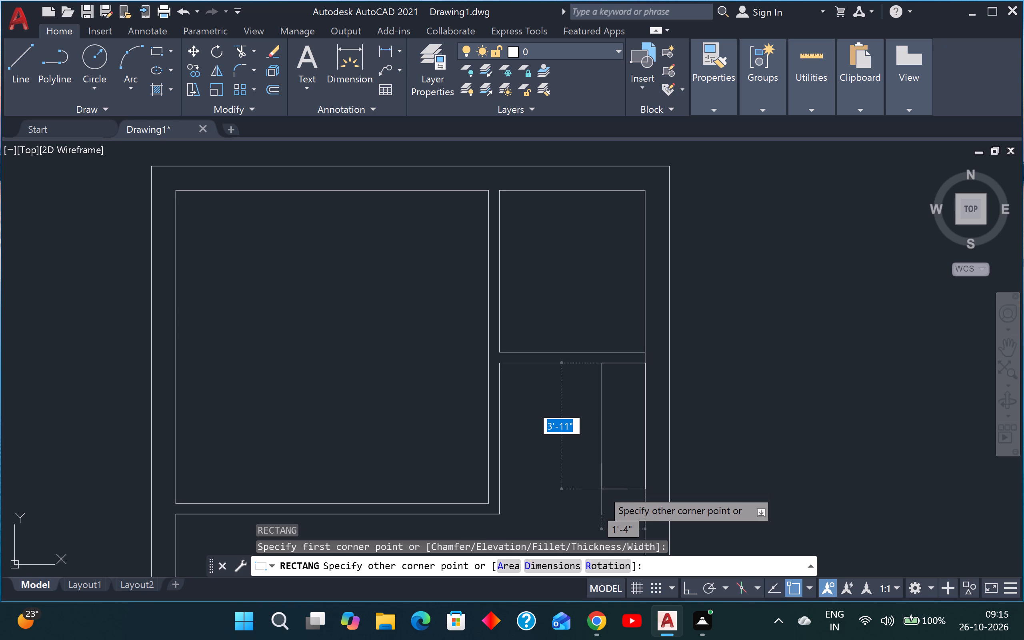
{"action": "type", "text": "4'"}
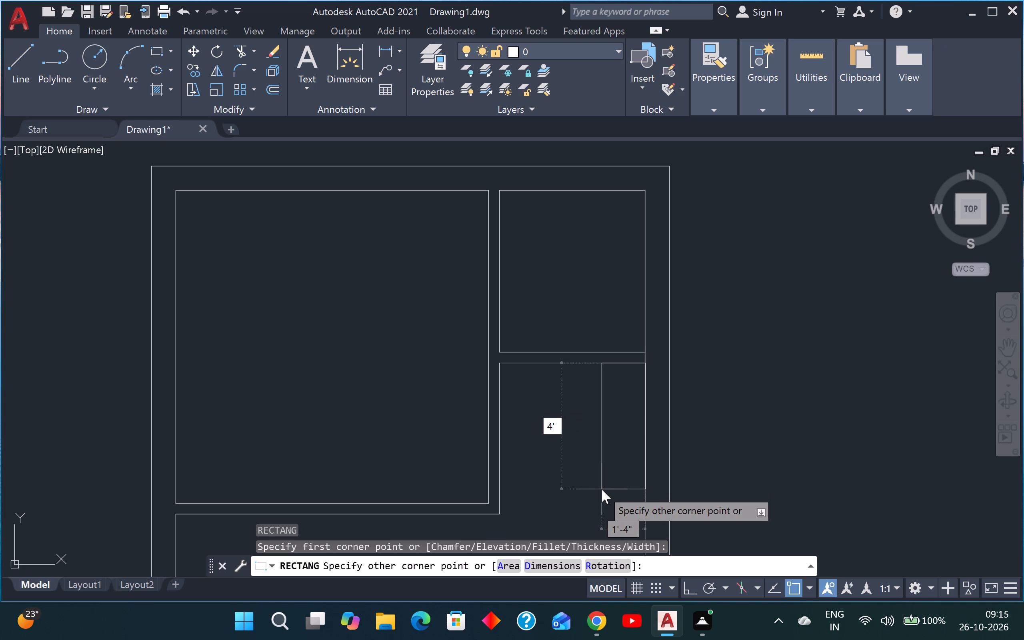
{"action": "key", "text": "Tab"}
{"action": "type", "text": "18"}
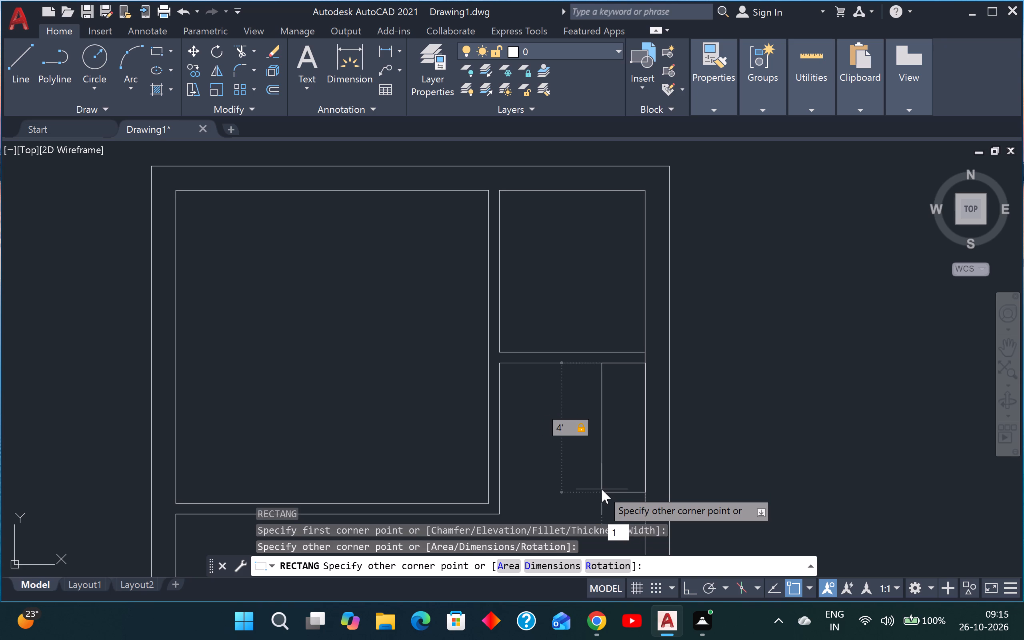
{"action": "key", "text": "shift+quotedbl"}
{"action": "key", "text": "Return"}
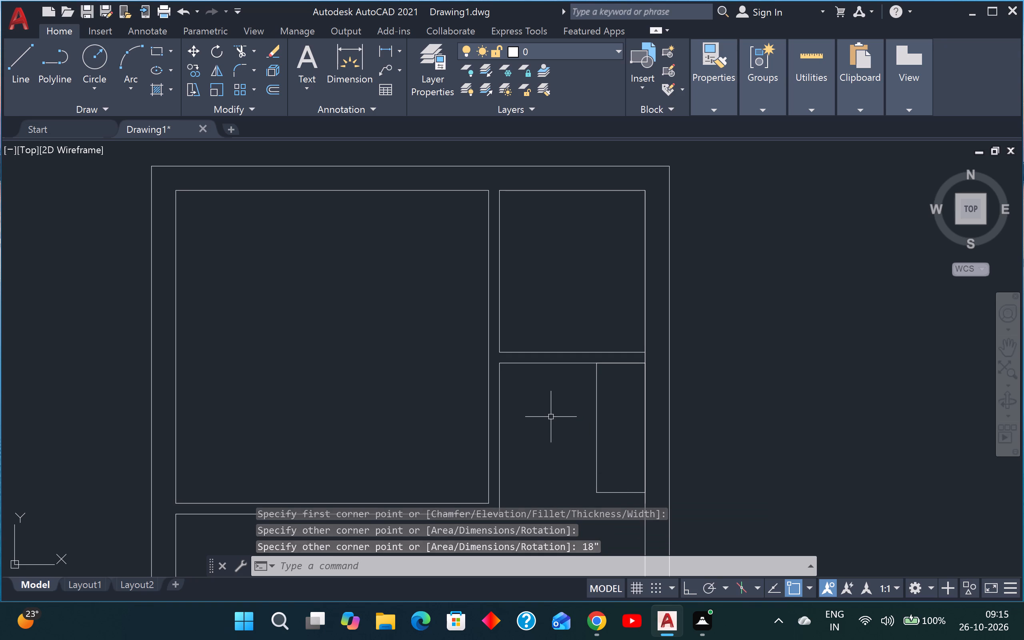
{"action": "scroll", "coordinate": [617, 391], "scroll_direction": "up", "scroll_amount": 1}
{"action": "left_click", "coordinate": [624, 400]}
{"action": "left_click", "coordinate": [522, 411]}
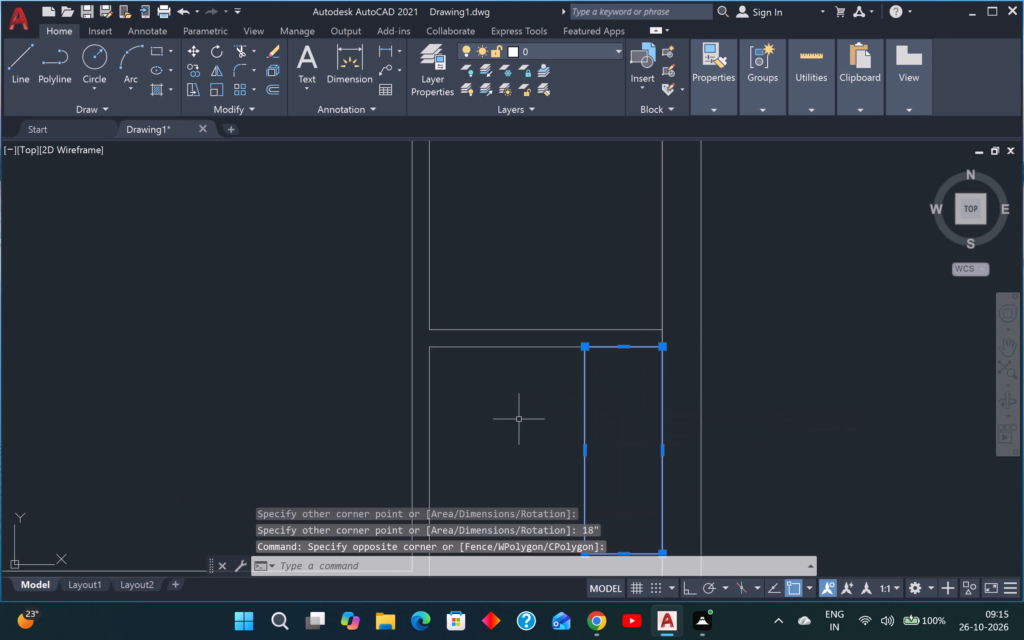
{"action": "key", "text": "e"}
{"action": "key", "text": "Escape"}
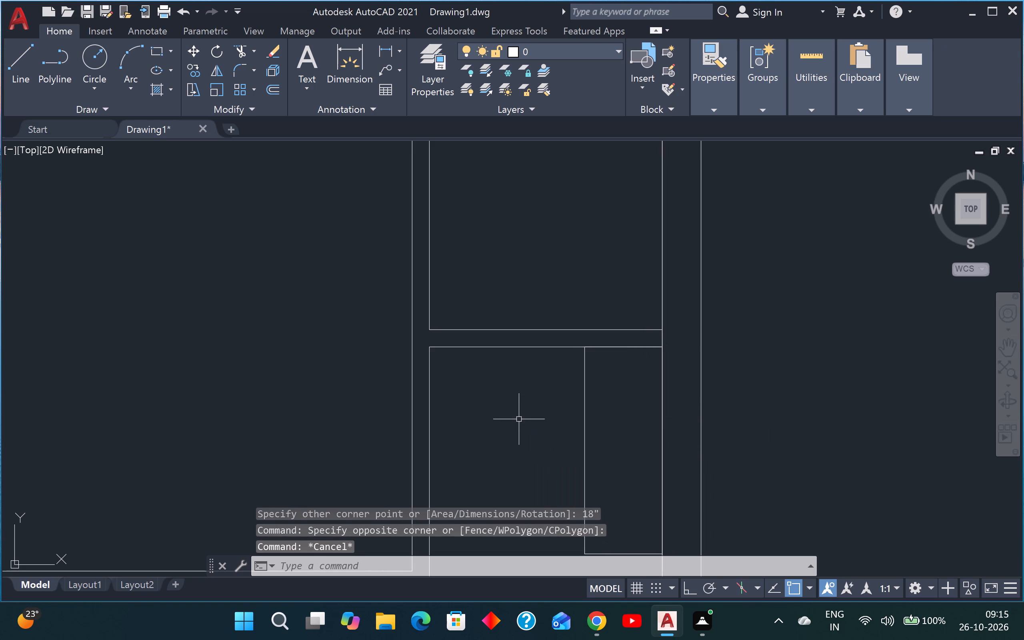
Draw a vertical line from the midpoint of the 18" by 4' rectangle's top edge to its bottom edge's midpoint.
{"action": "type", "text": "L"}
{"action": "key", "text": "space"}
{"action": "left_click", "coordinate": [624, 343]}
{"action": "scroll", "coordinate": [627, 340], "scroll_direction": "down", "scroll_amount": 3}
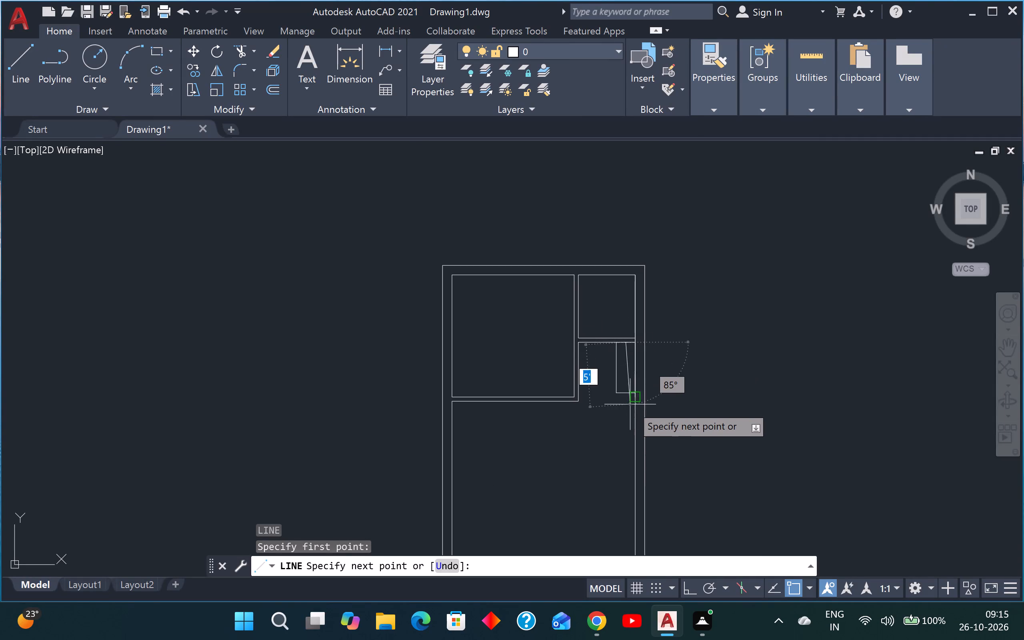
{"action": "scroll", "coordinate": [631, 405], "scroll_direction": "up", "scroll_amount": 3}
{"action": "left_click", "coordinate": [610, 358]}
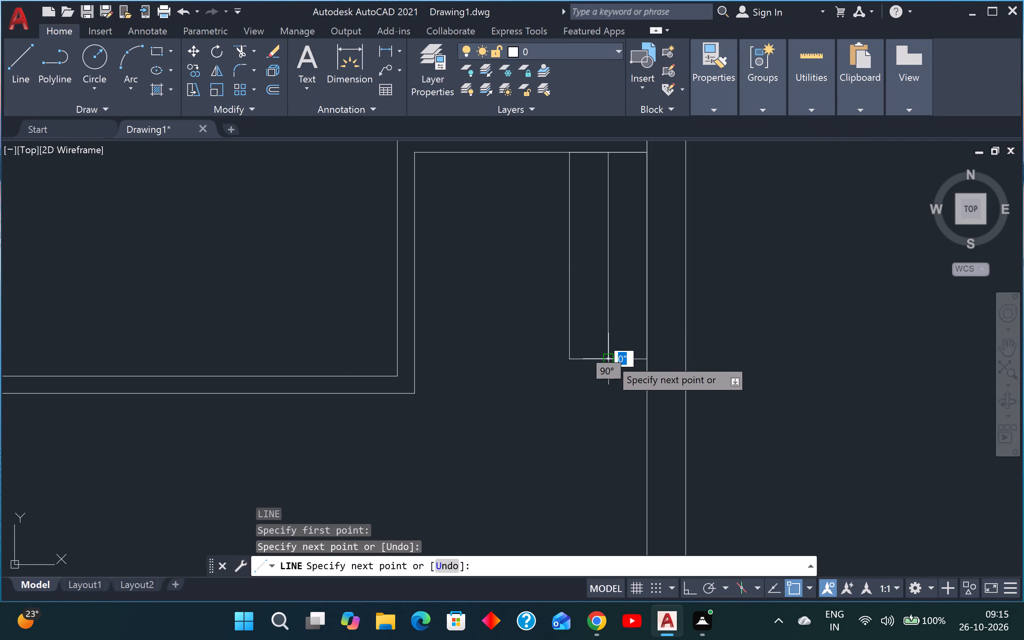
{"action": "key", "text": "Escape"}
Explode the 18" by 4' rectangle below the small room's partition into separate lines.
{"action": "scroll", "coordinate": [617, 335], "scroll_direction": "down", "scroll_amount": 3}
{"action": "middle_click_drag", "start_coordinate": [571, 384], "coordinate": [555, 414]}
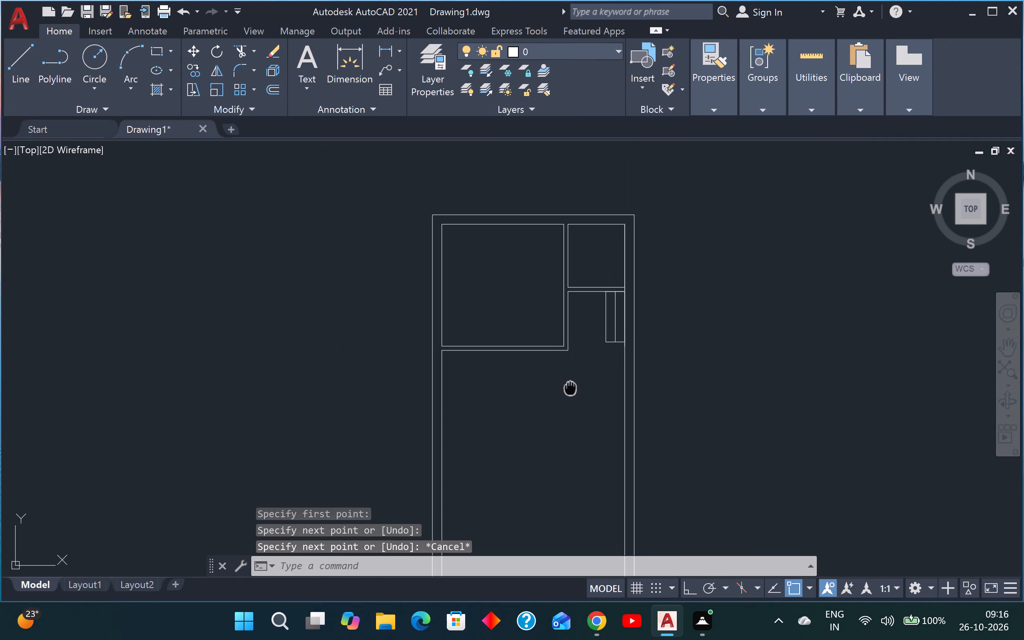
{"action": "middle_click_drag", "start_coordinate": [555, 414], "coordinate": [398, 554]}
{"action": "scroll", "coordinate": [446, 494], "scroll_direction": "up", "scroll_amount": 3}
{"action": "middle_click_drag", "start_coordinate": [481, 441], "coordinate": [510, 440]}
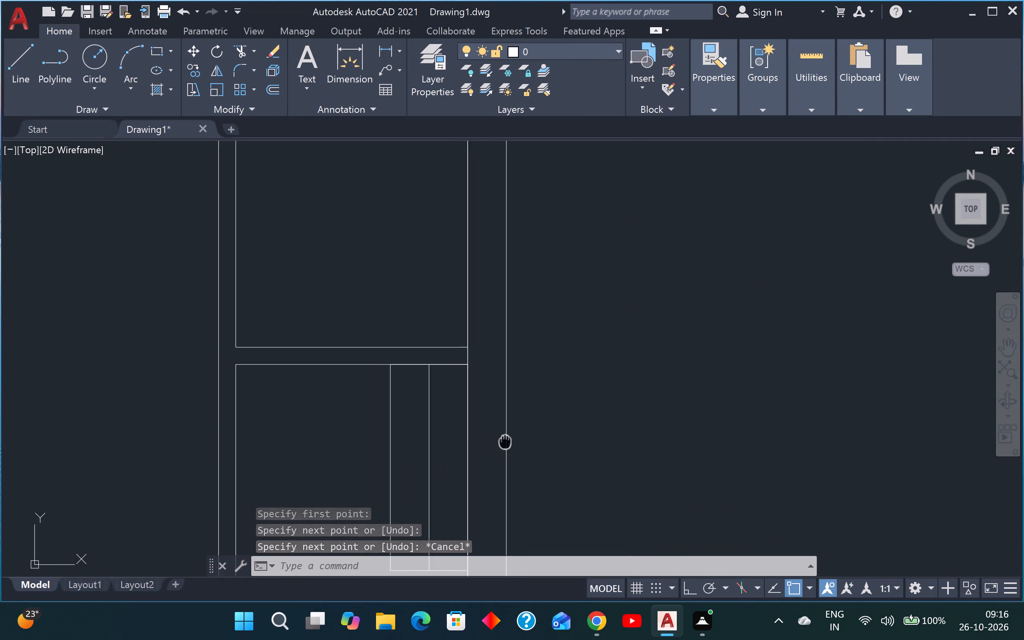
{"action": "middle_click_drag", "start_coordinate": [510, 440], "coordinate": [618, 388]}
{"action": "key", "text": "Escape"}
{"action": "key", "text": "Escape"}
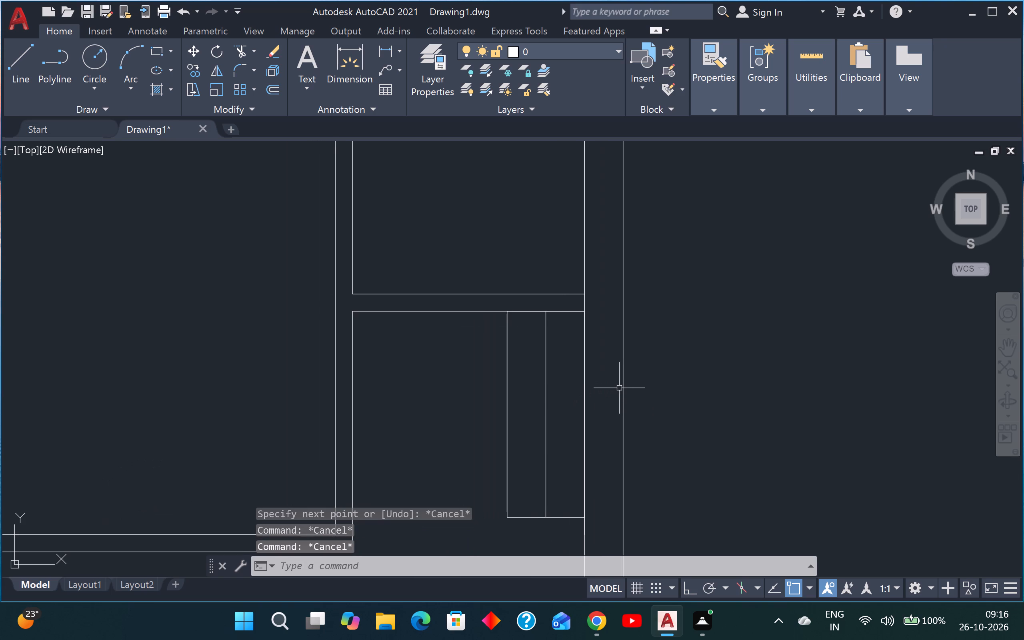
{"action": "type", "text": "EX"}
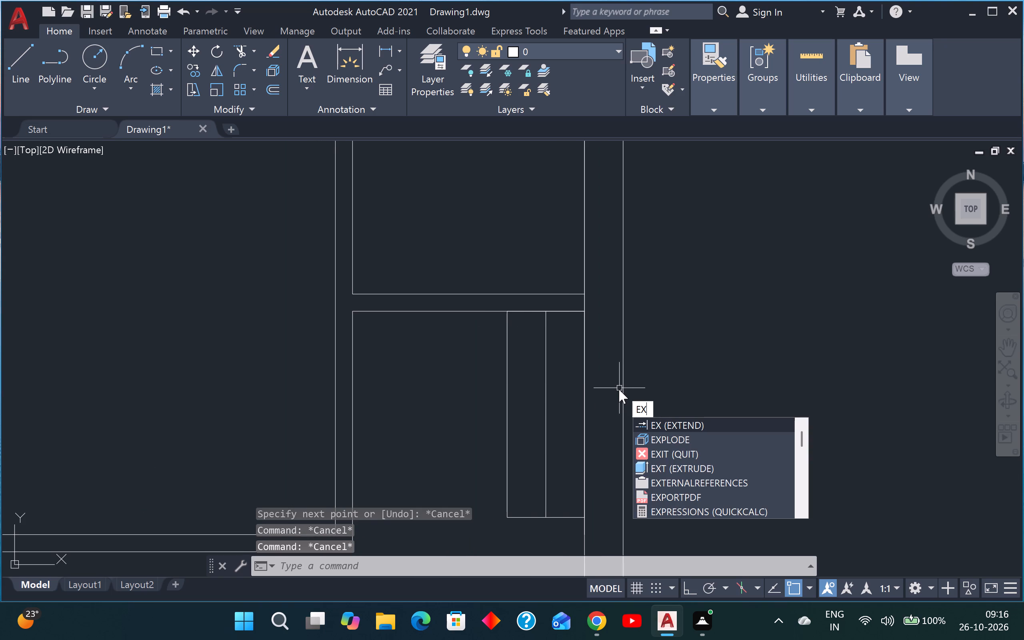
{"action": "key", "text": "Down"}
{"action": "key", "text": "space"}
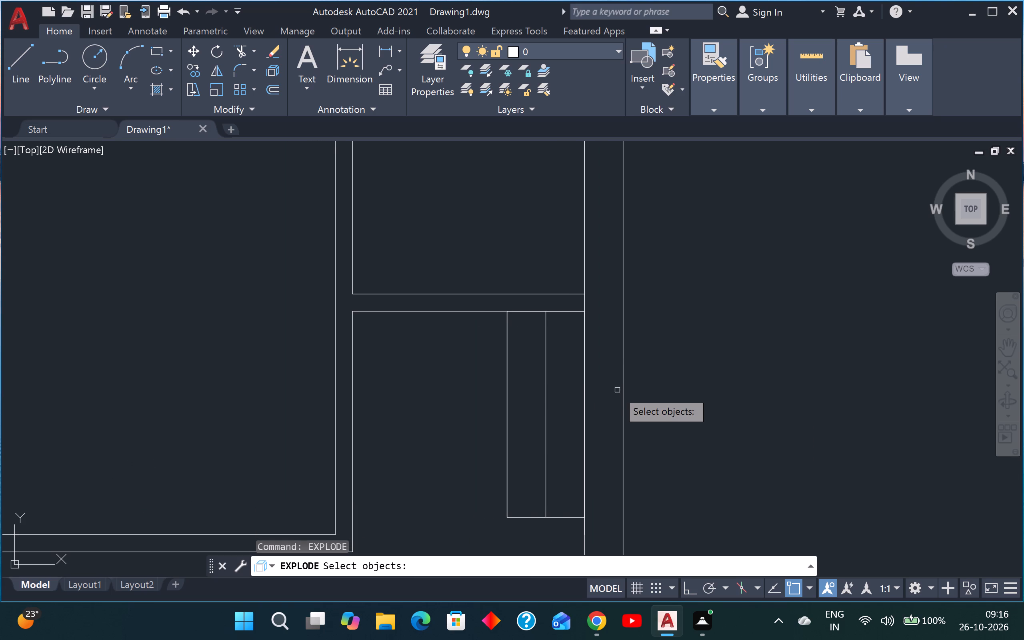
{"action": "left_click", "coordinate": [532, 310]}
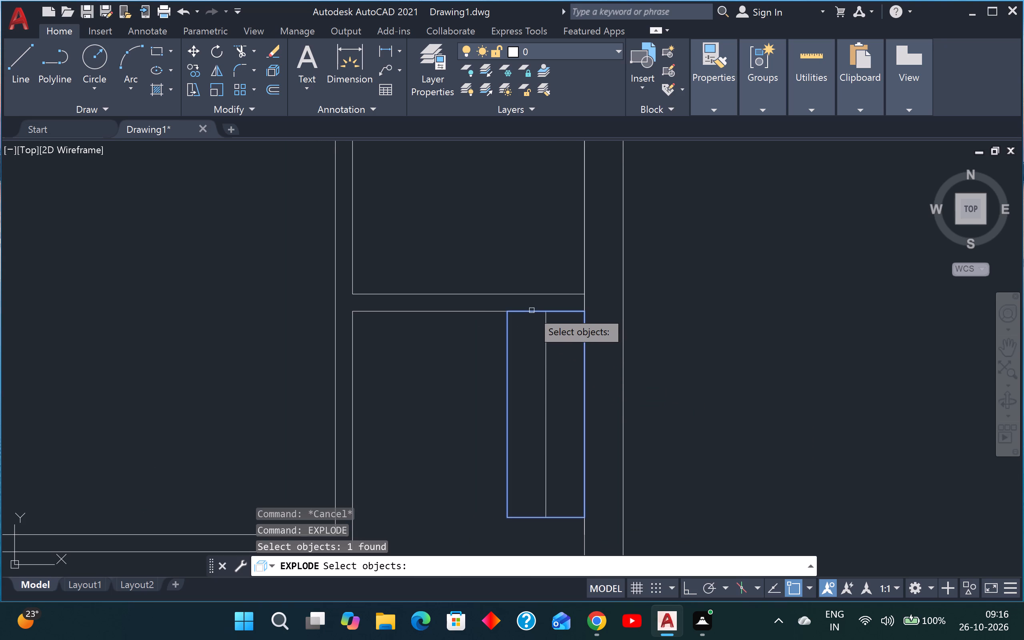
{"action": "key", "text": "space"}
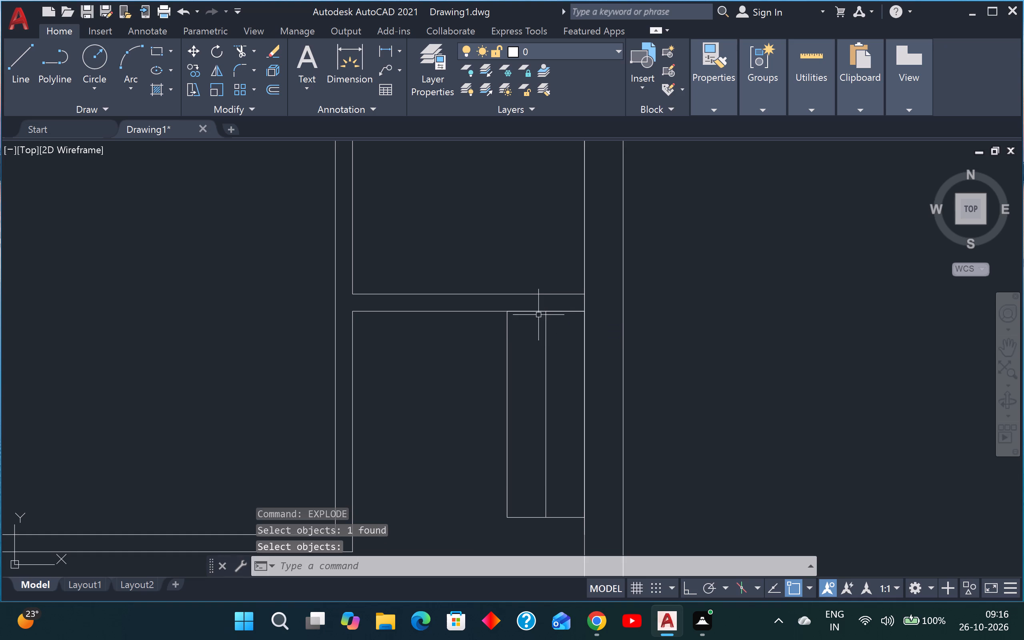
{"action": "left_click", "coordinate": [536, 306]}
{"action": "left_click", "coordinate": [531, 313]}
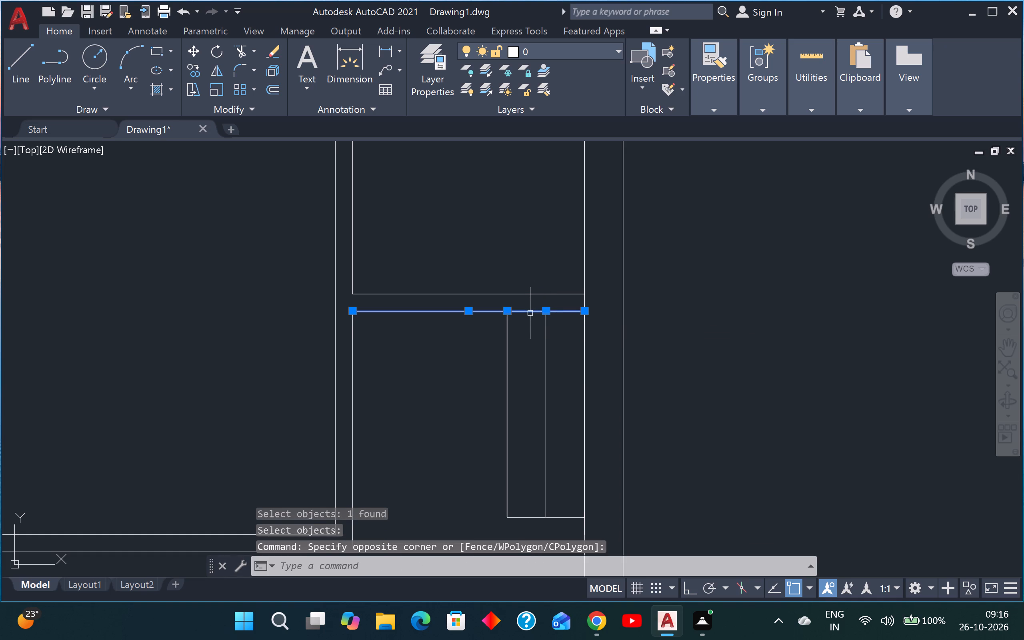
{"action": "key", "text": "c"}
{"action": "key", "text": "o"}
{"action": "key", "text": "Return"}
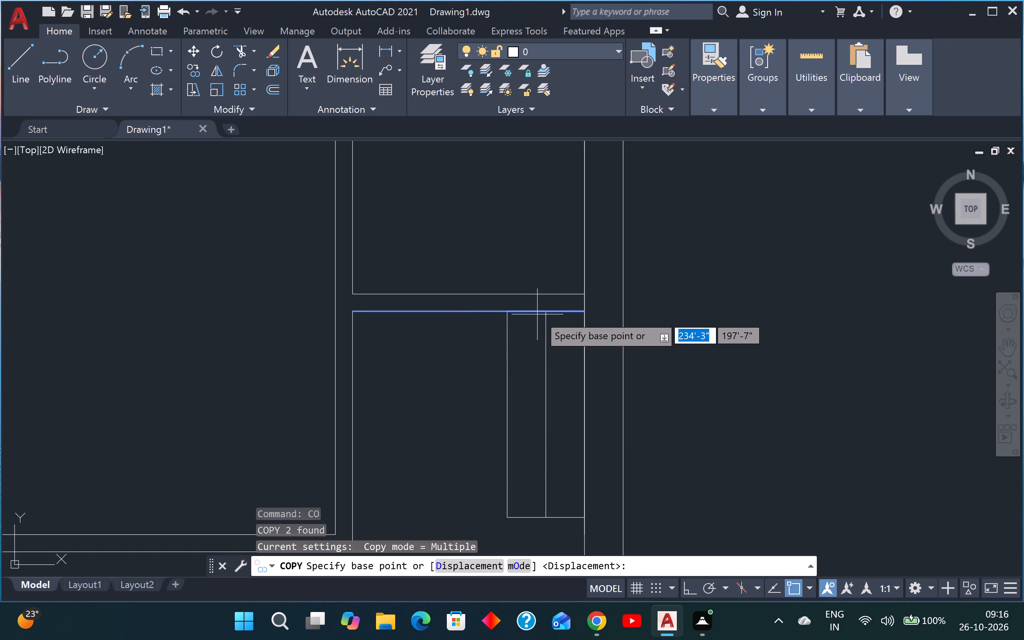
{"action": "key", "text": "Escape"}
Start a copy of the exploded rectangle's top edge, using its midpoint as the base point.
{"action": "scroll", "coordinate": [534, 315], "scroll_direction": "up", "scroll_amount": 2}
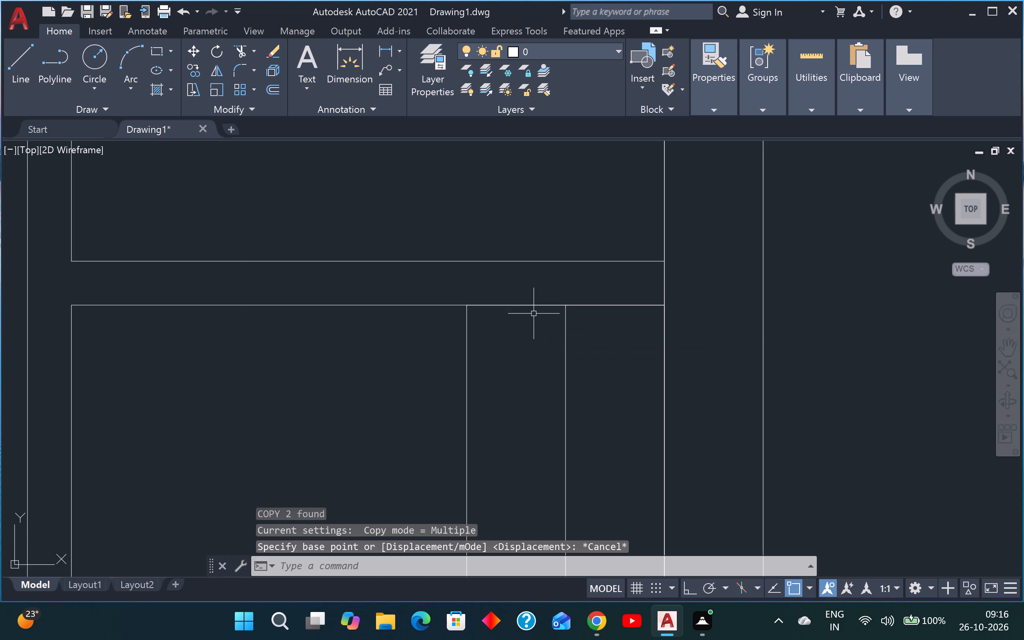
{"action": "left_click", "coordinate": [533, 303]}
{"action": "type", "text": "CO"}
{"action": "key", "text": "Return"}
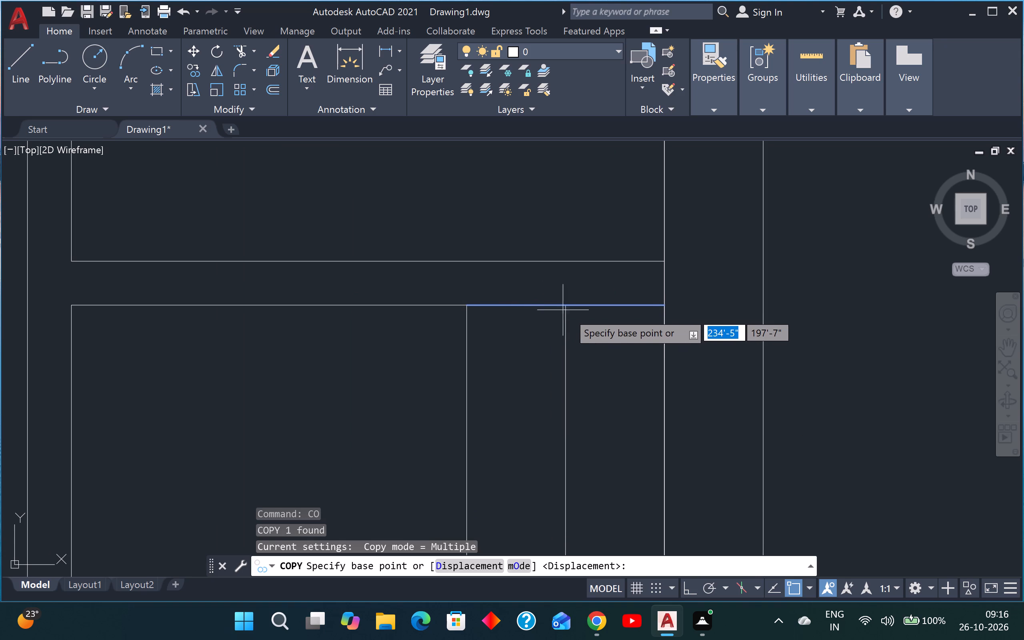
{"action": "left_click", "coordinate": [561, 304]}
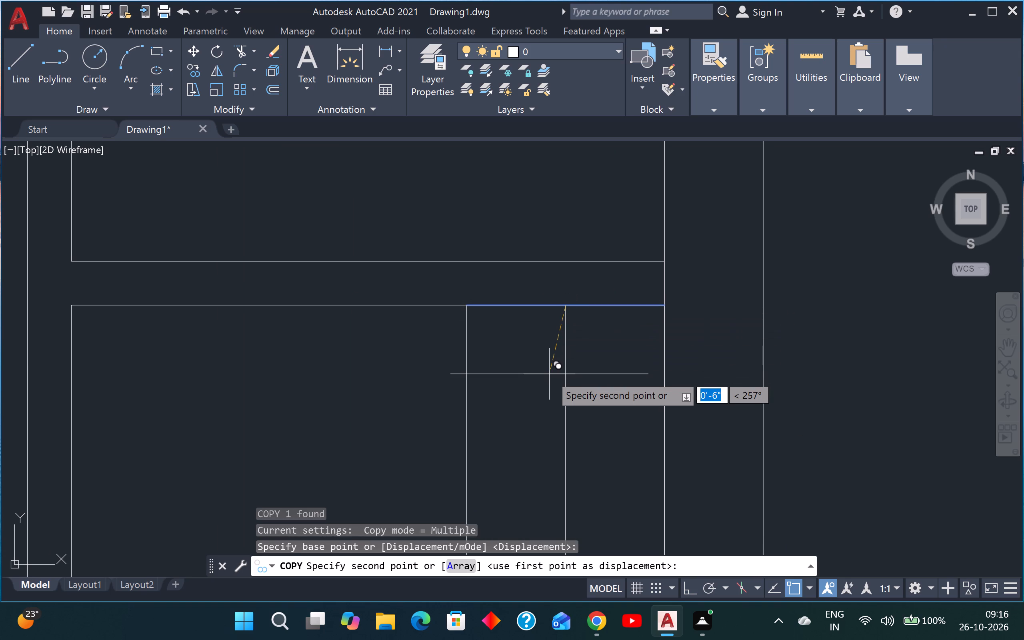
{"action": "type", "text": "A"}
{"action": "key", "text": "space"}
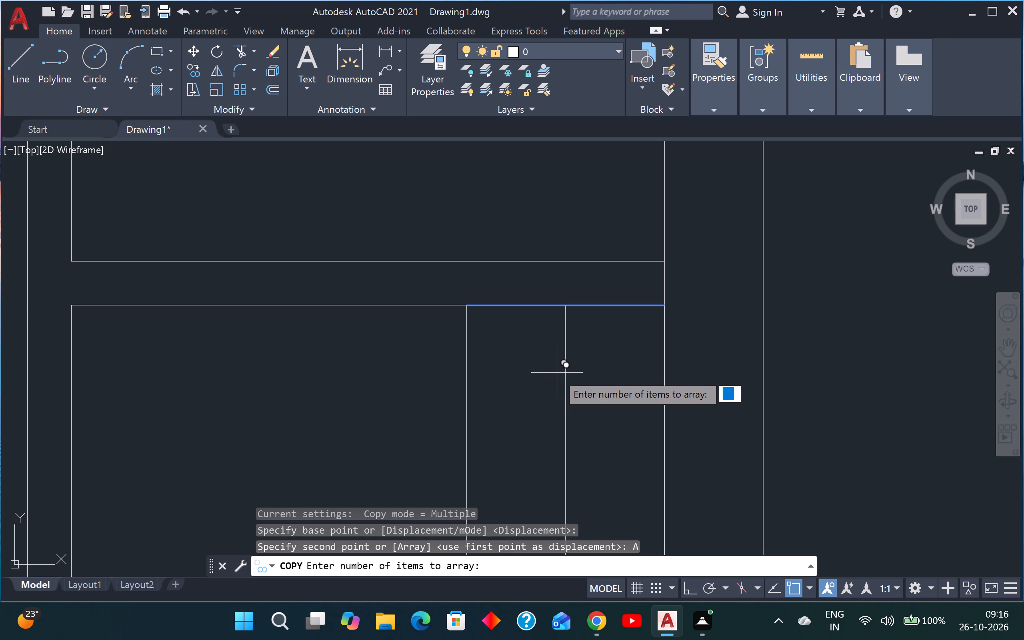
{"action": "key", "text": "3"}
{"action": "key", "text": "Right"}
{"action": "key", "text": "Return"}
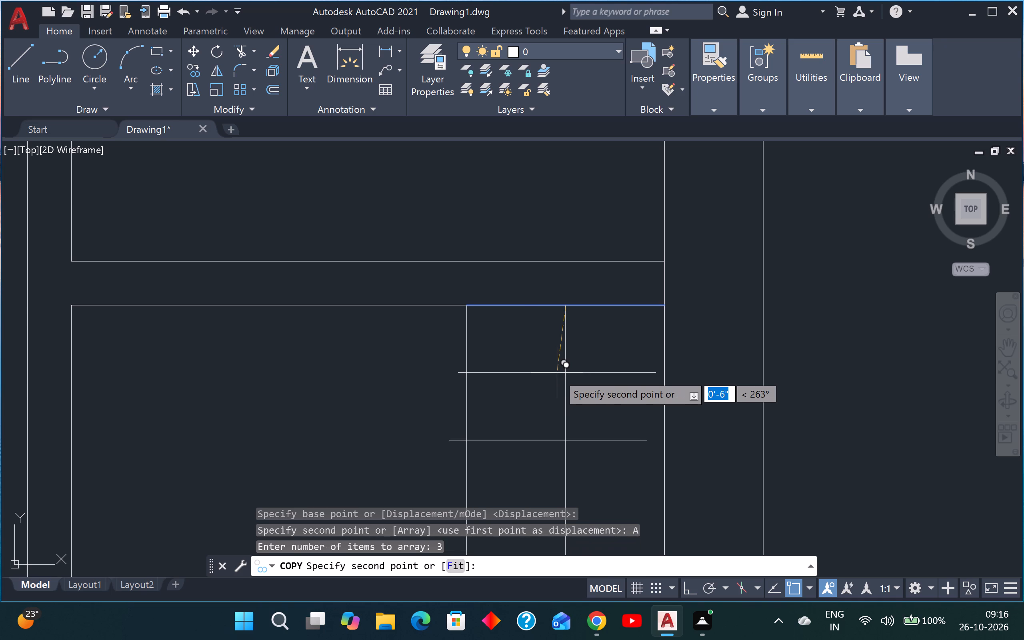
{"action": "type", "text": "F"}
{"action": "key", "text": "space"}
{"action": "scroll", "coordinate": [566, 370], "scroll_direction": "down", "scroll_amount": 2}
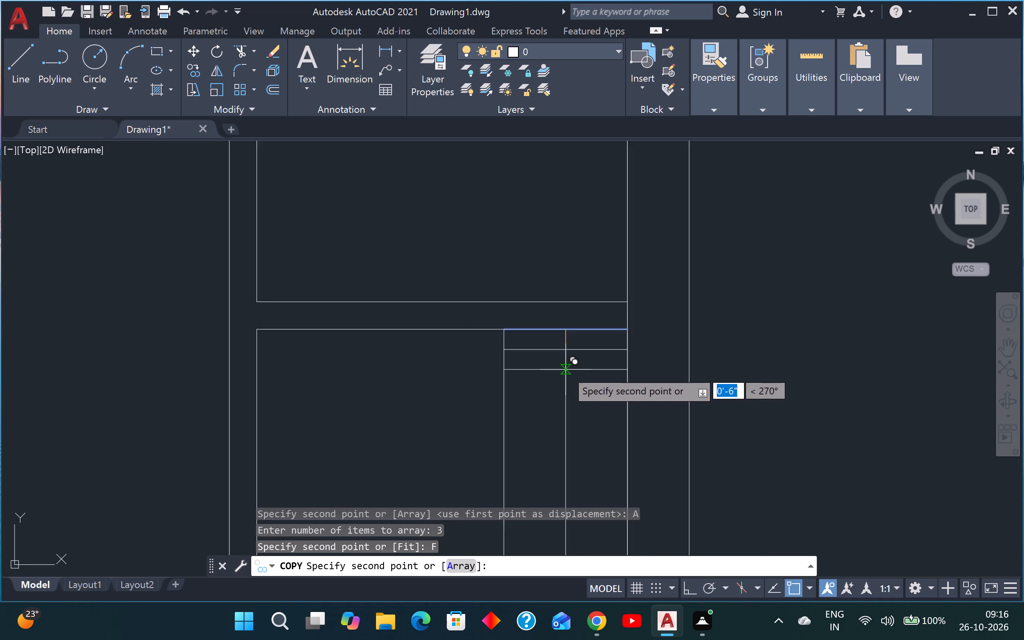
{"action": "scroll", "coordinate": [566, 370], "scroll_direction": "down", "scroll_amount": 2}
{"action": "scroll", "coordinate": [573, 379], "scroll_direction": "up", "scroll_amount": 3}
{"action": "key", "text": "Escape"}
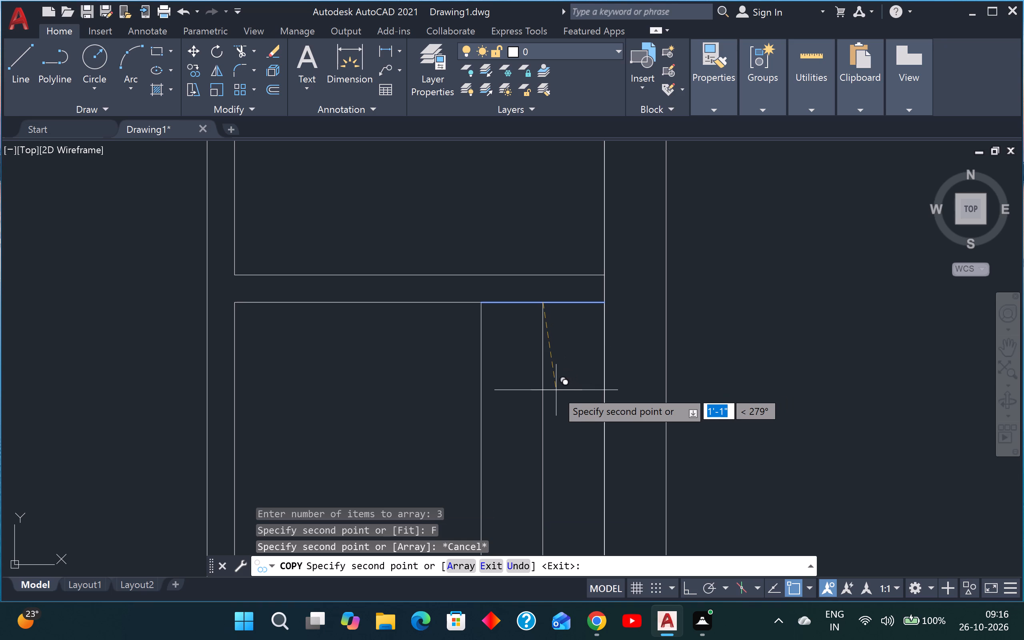
Array the copied top edge as 30 items fitted down to the midpoint of the rectangle's bottom edge.
{"action": "scroll", "coordinate": [556, 390], "scroll_direction": "up", "scroll_amount": 1}
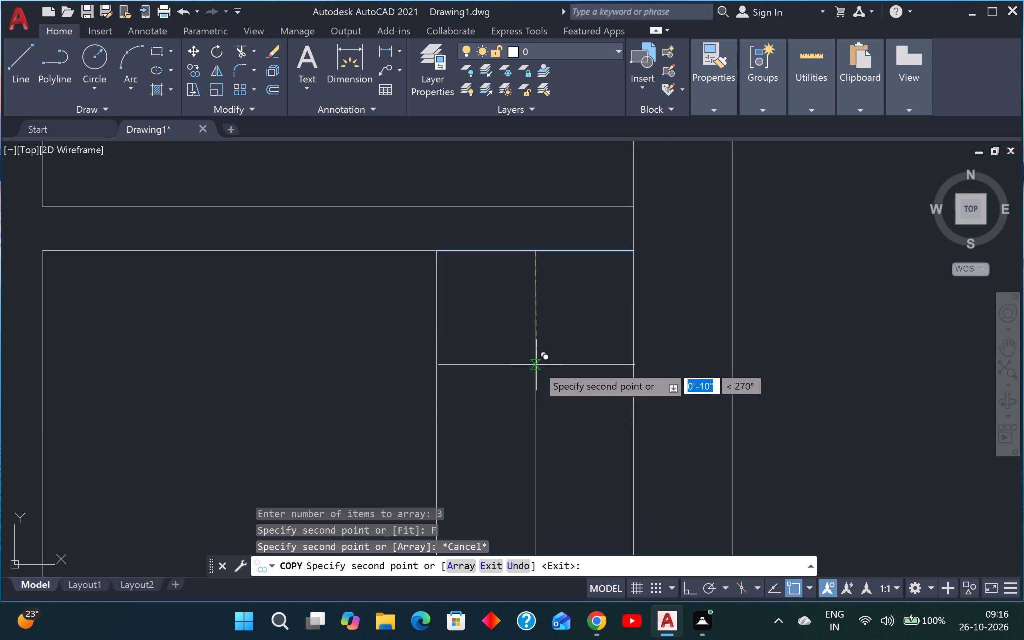
{"action": "type", "text": "A"}
{"action": "key", "text": "space"}
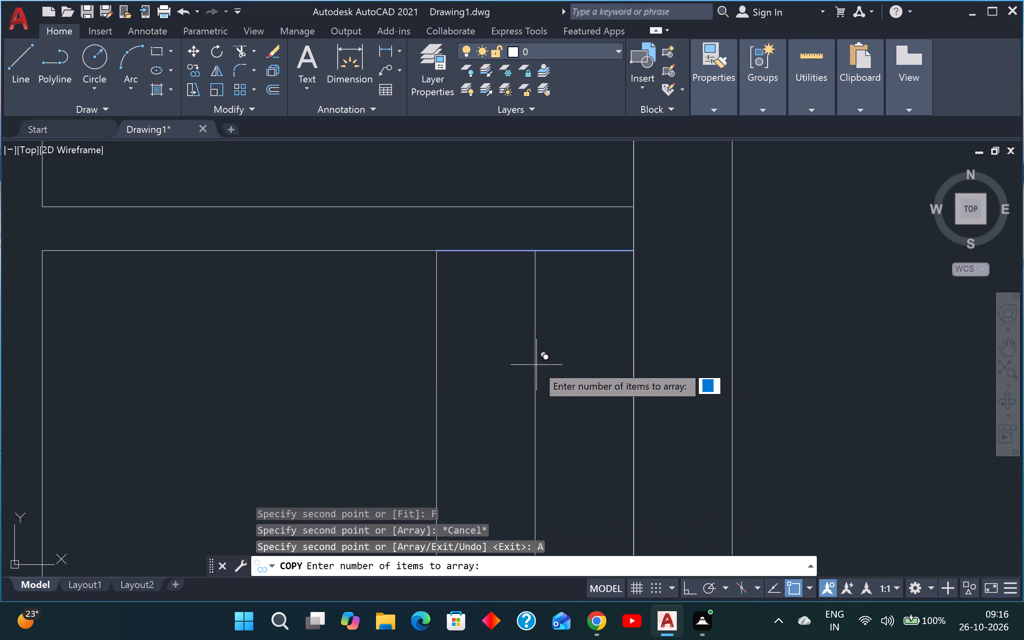
{"action": "type", "text": "30"}
{"action": "key", "text": "Return"}
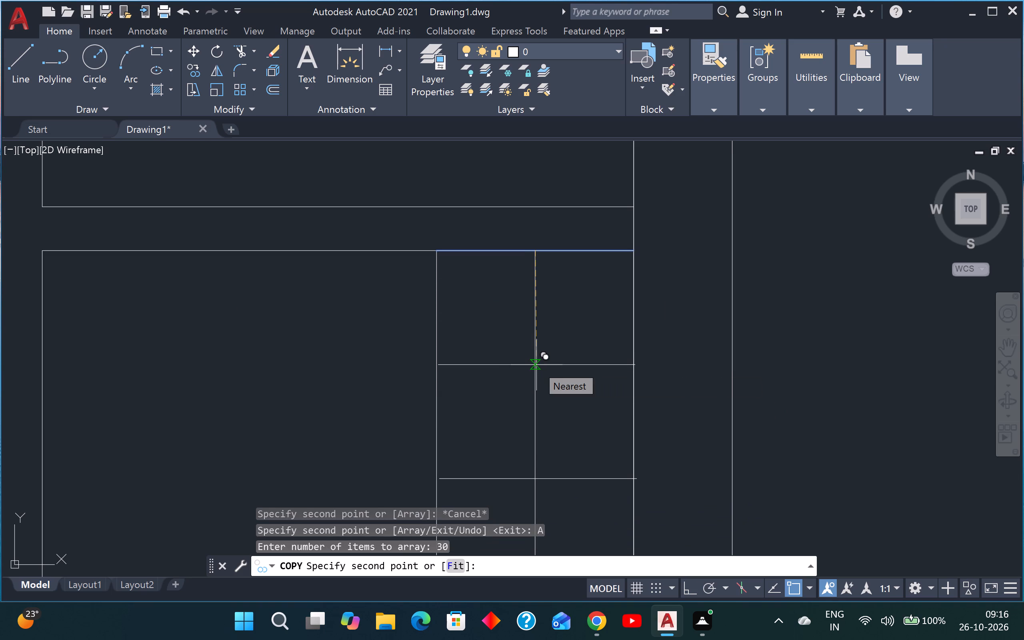
{"action": "type", "text": "F"}
{"action": "key", "text": "space"}
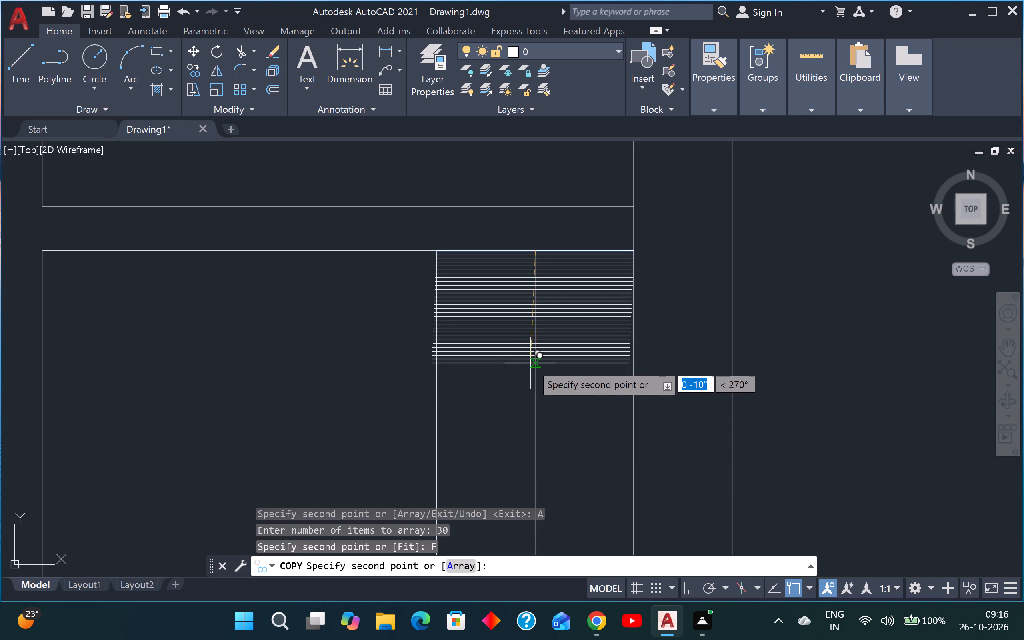
{"action": "scroll", "coordinate": [531, 363], "scroll_direction": "down", "scroll_amount": 4}
{"action": "scroll", "coordinate": [525, 438], "scroll_direction": "up", "scroll_amount": 4}
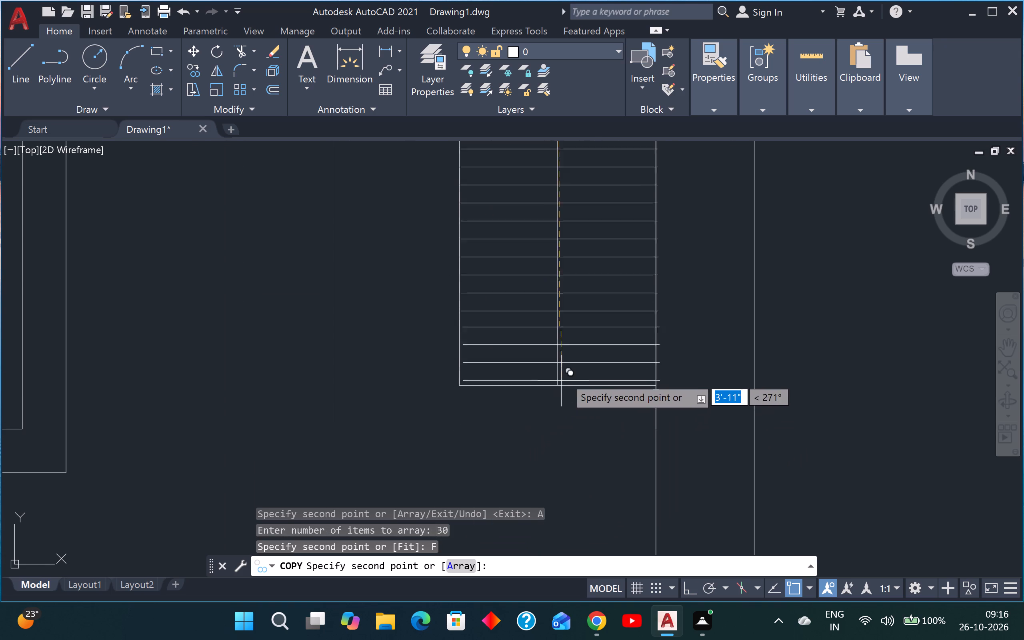
{"action": "left_click", "coordinate": [554, 388]}
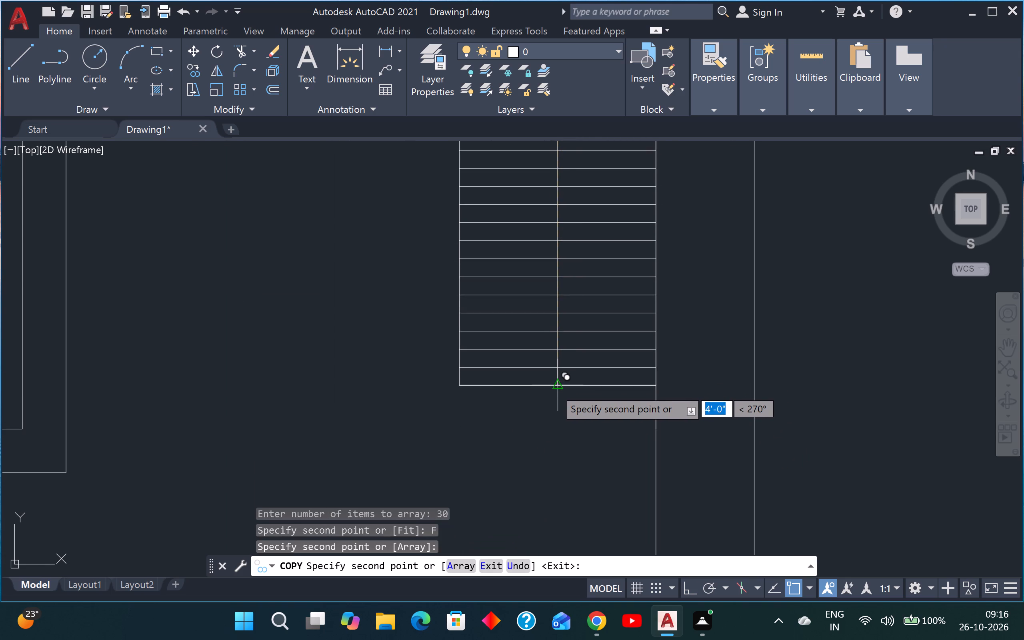
{"action": "scroll", "coordinate": [554, 388], "scroll_direction": "down", "scroll_amount": 4}
{"action": "key", "text": "Escape"}
{"action": "key", "text": "Escape"}
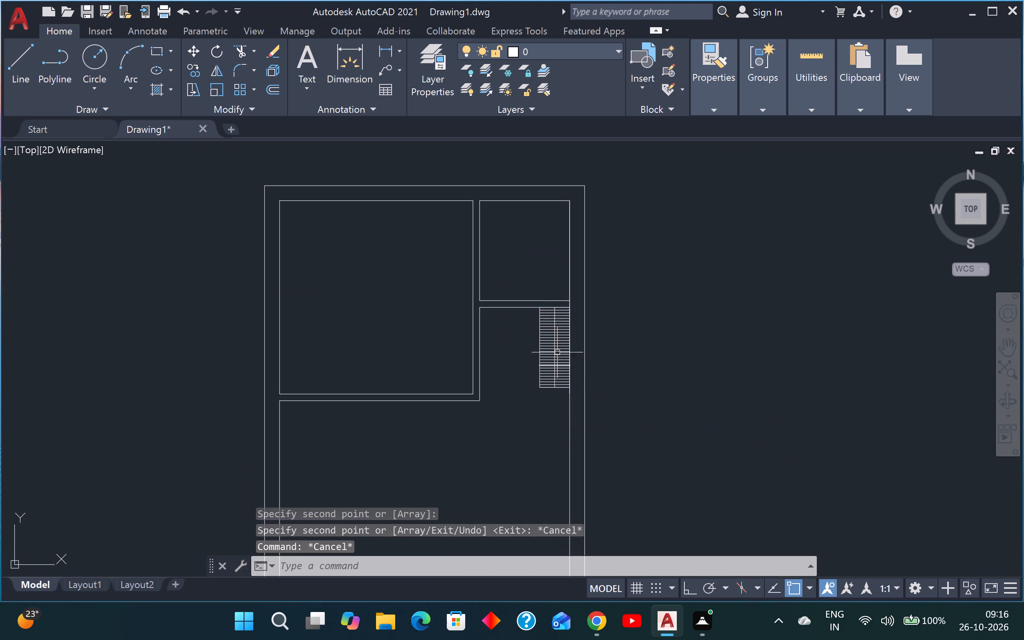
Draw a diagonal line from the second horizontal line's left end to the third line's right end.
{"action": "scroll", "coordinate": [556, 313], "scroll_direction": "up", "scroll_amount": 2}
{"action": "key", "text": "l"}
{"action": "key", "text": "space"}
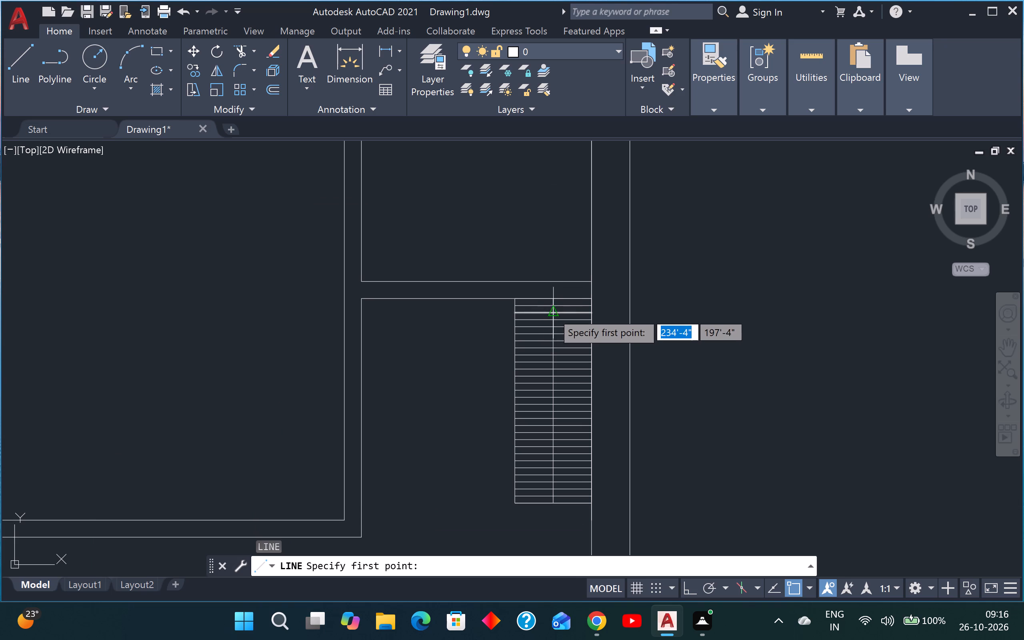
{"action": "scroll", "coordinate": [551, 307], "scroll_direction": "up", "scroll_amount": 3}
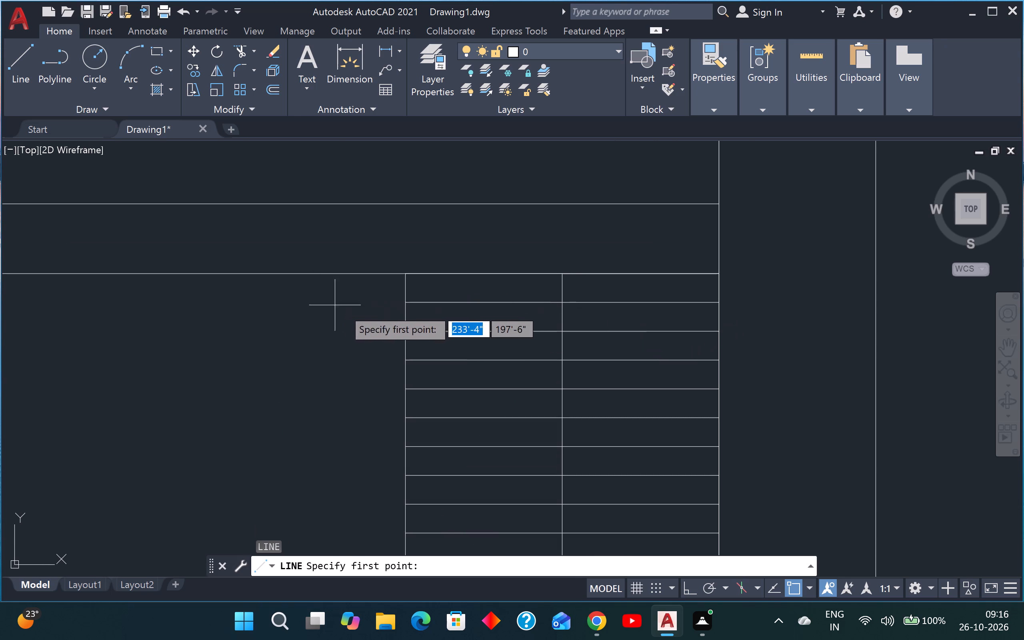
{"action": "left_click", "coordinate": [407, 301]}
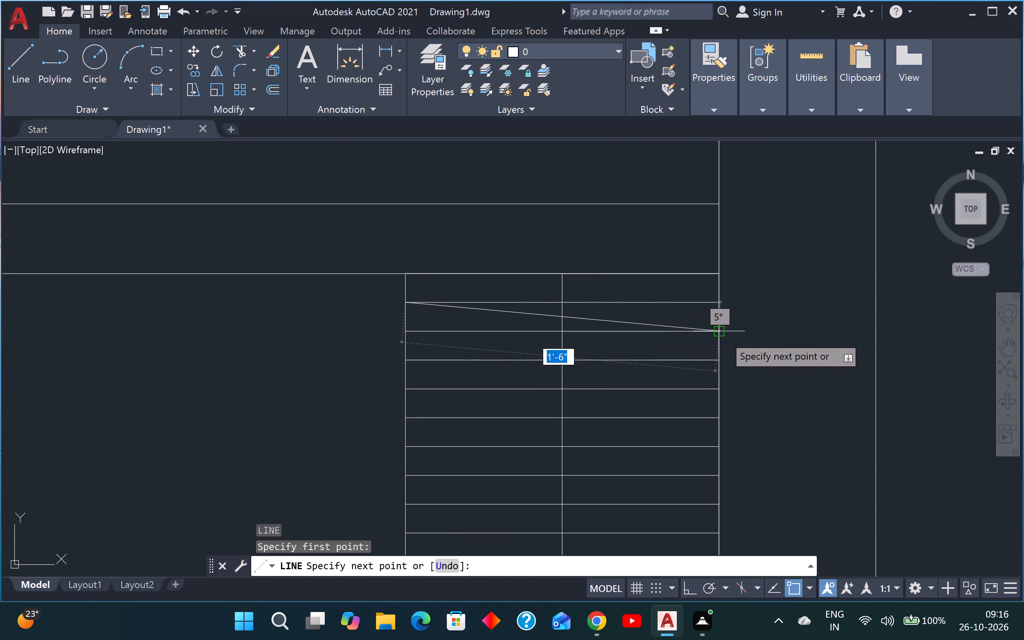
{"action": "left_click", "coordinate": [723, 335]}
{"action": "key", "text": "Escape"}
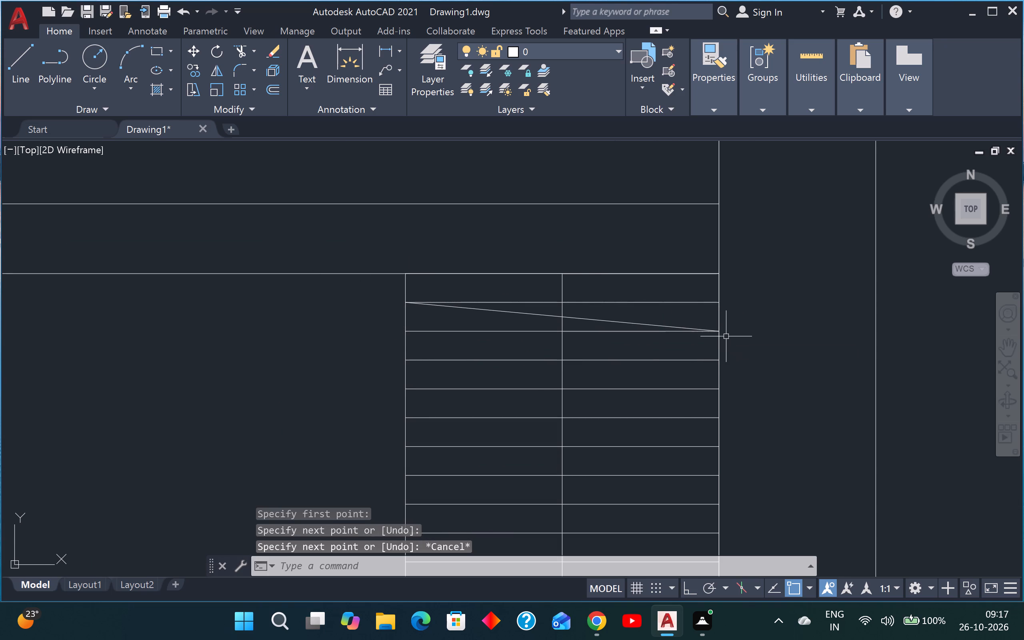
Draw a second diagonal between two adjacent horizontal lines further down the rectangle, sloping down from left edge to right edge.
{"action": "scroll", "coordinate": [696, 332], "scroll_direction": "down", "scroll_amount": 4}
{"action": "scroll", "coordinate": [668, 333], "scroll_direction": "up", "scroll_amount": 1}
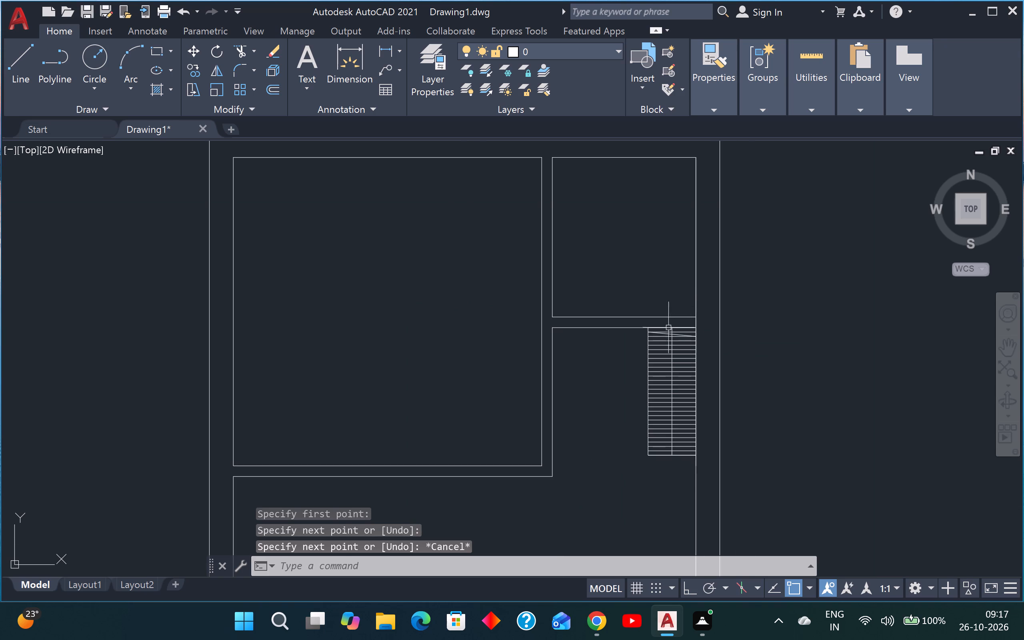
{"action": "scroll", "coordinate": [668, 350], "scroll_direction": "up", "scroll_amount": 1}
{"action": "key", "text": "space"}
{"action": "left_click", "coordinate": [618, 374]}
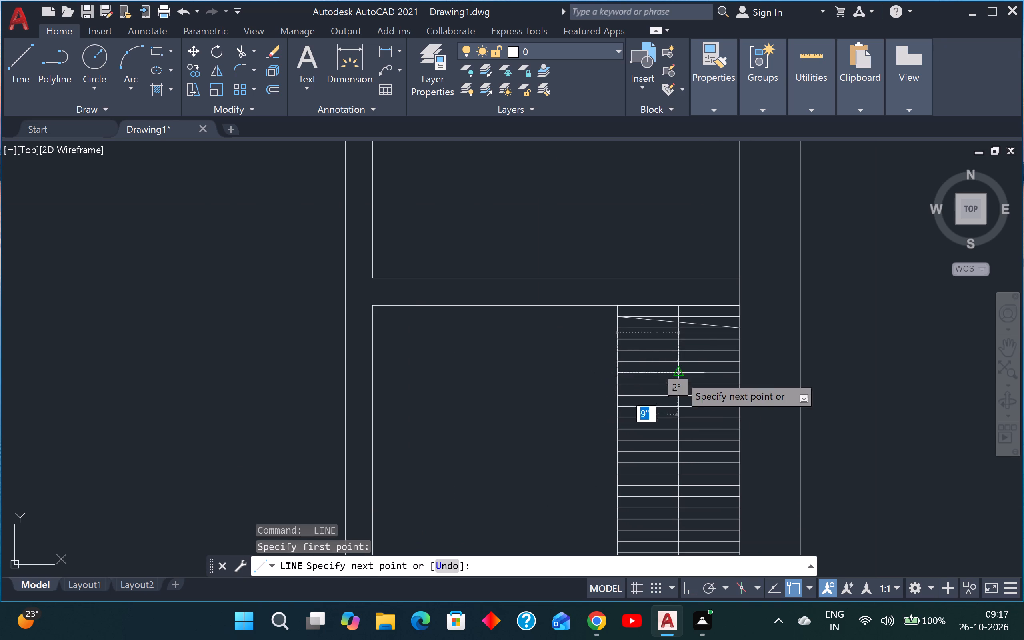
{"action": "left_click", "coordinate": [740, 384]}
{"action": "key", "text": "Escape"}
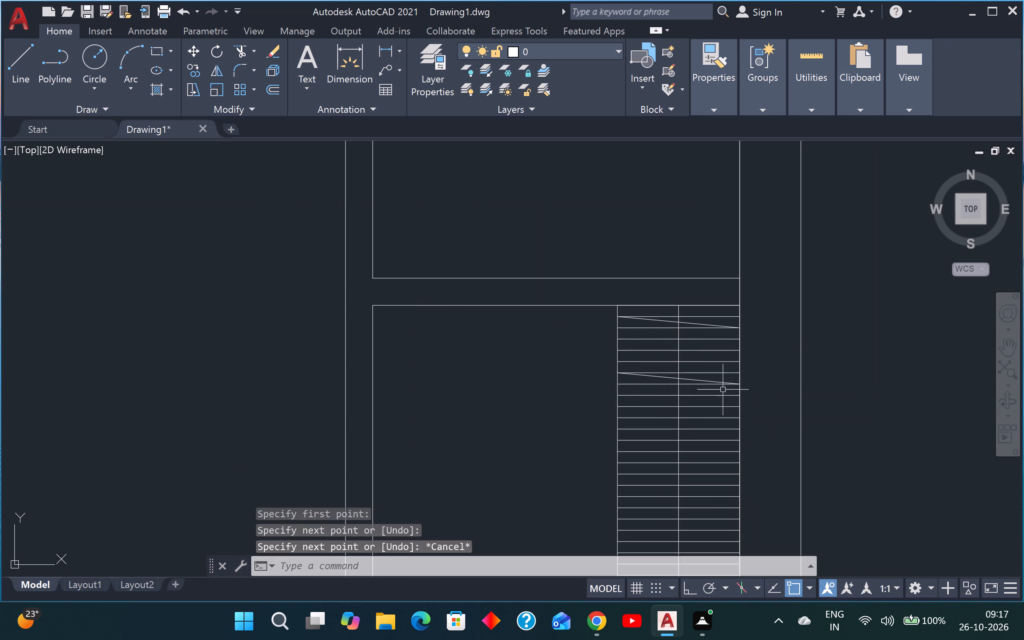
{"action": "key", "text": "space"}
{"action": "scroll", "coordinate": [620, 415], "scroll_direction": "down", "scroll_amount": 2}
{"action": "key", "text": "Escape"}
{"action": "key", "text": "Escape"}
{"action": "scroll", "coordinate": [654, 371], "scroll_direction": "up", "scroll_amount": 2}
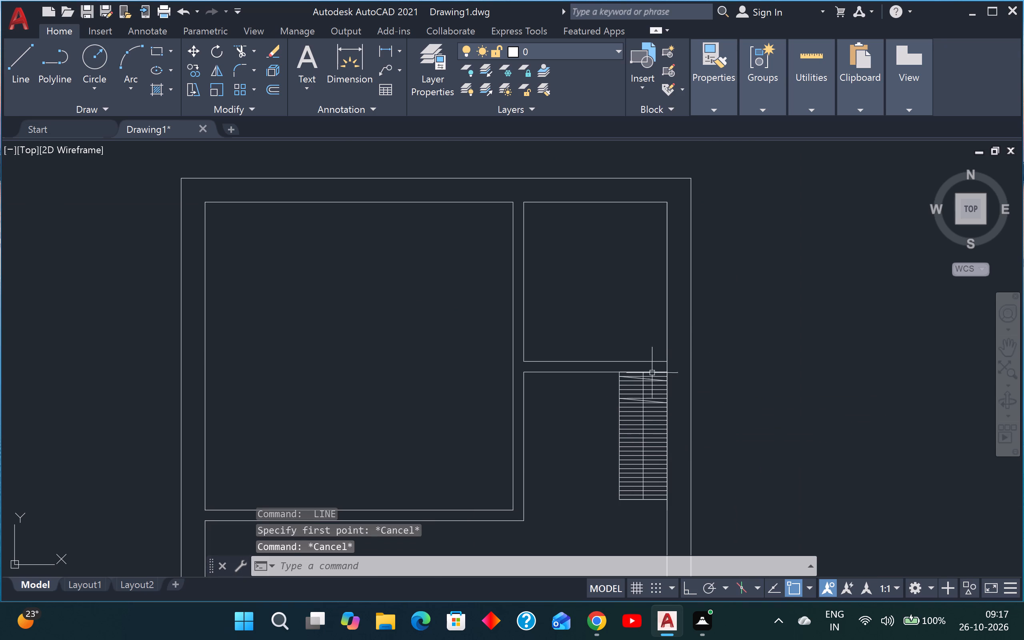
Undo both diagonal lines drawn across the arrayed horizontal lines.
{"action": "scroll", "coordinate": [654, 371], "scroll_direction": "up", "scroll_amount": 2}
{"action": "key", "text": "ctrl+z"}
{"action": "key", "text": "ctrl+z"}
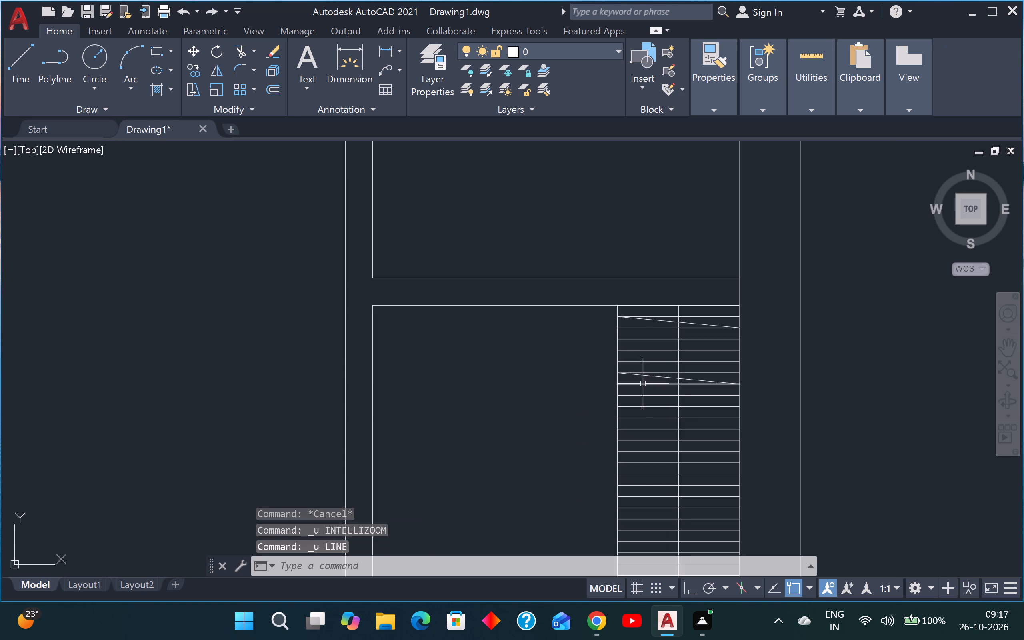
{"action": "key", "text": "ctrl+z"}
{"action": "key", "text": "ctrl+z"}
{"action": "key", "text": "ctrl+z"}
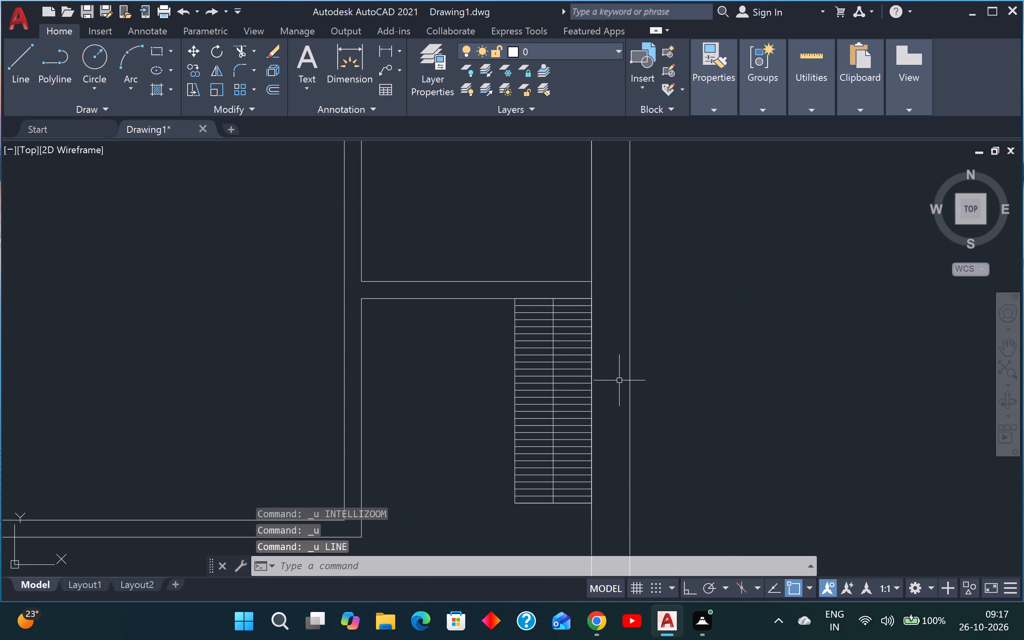
Offset the rectangle's left and right edges inward by 3".
{"action": "type", "text": "O"}
{"action": "key", "text": "space"}
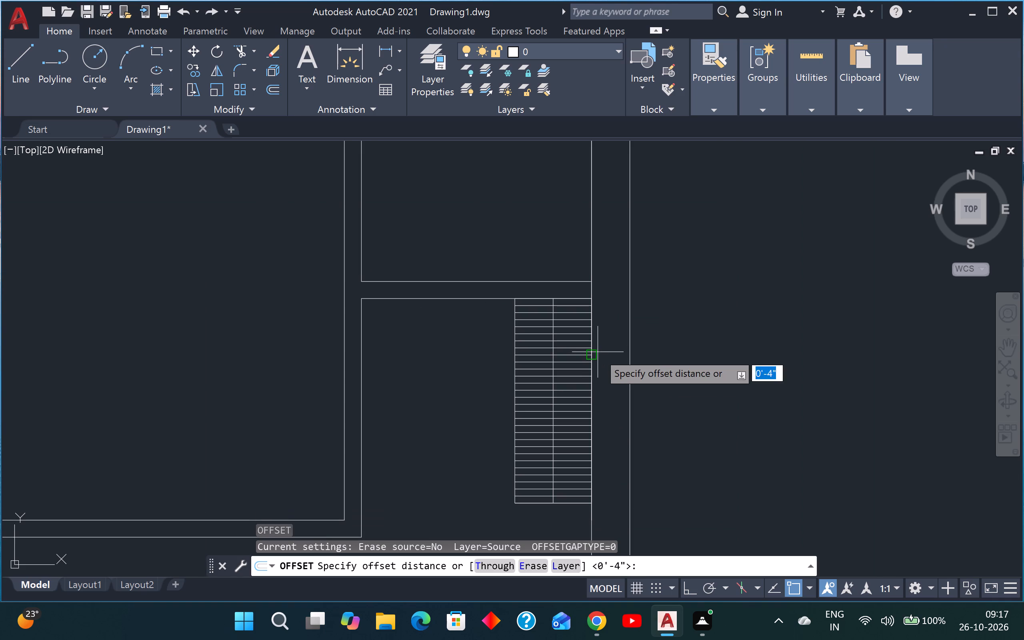
{"action": "key", "text": "3"}
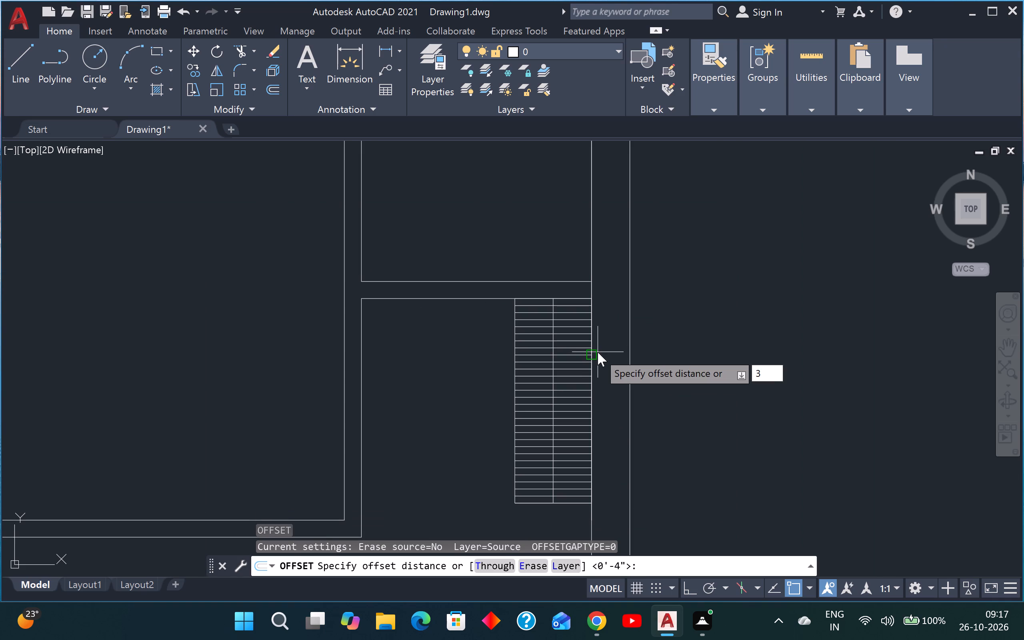
{"action": "key", "text": "shift+quotedbl"}
{"action": "key", "text": "Return"}
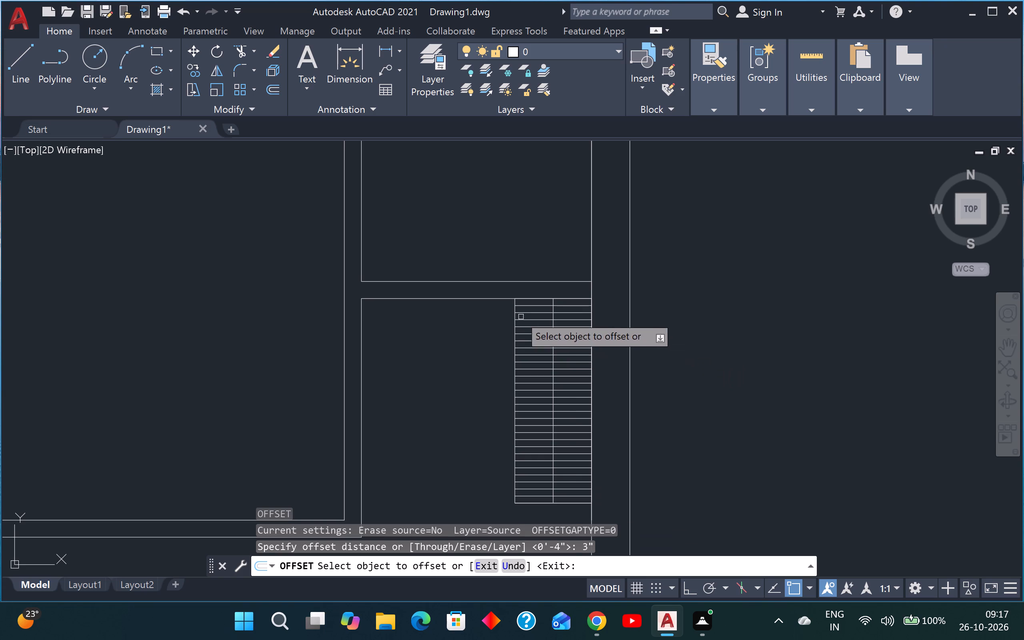
{"action": "scroll", "coordinate": [516, 312], "scroll_direction": "up", "scroll_amount": 2}
{"action": "scroll", "coordinate": [512, 350], "scroll_direction": "up", "scroll_amount": 2}
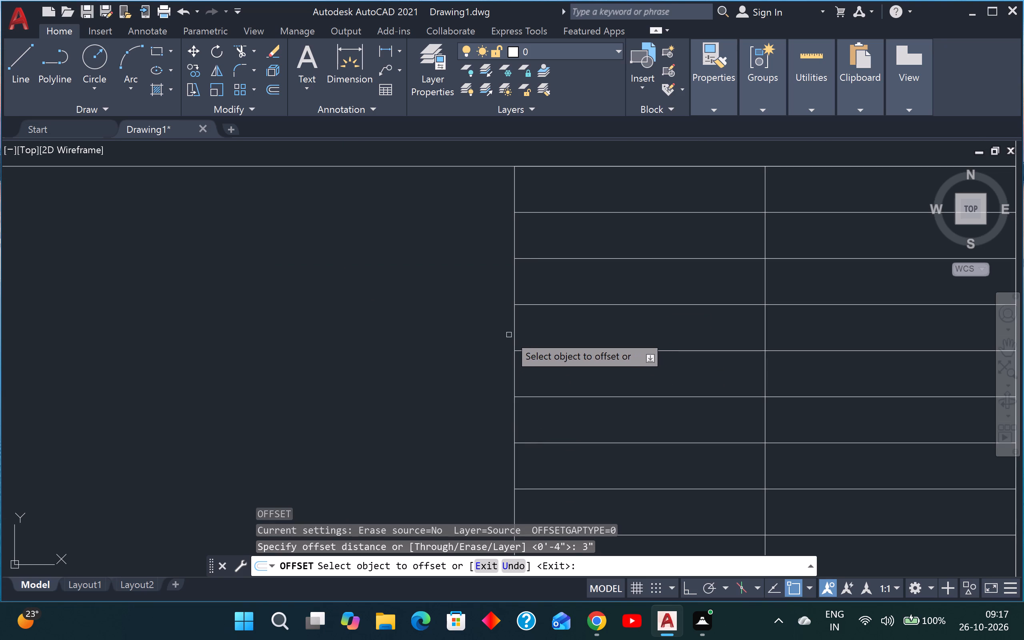
{"action": "left_click", "coordinate": [514, 336]}
{"action": "left_click", "coordinate": [570, 328]}
{"action": "scroll", "coordinate": [573, 332], "scroll_direction": "down", "scroll_amount": 5}
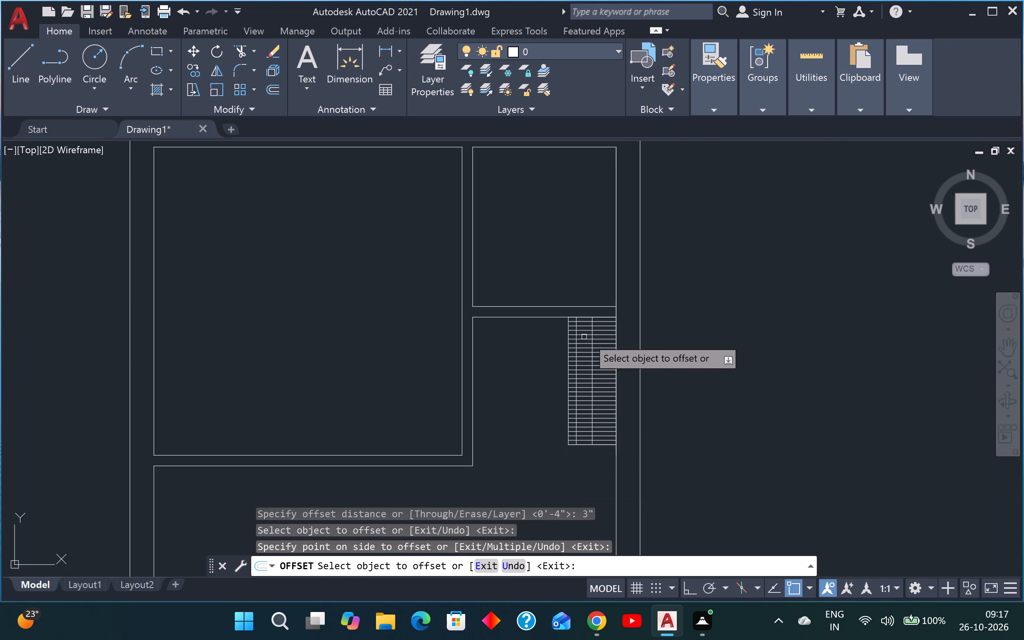
{"action": "scroll", "coordinate": [596, 340], "scroll_direction": "up", "scroll_amount": 3}
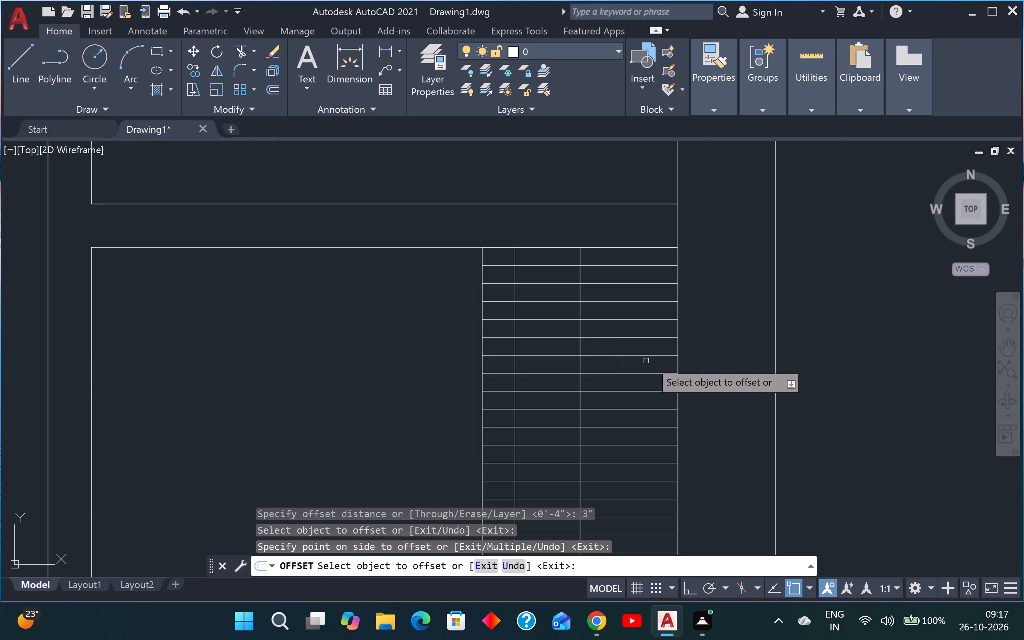
{"action": "left_click", "coordinate": [677, 350]}
{"action": "left_click", "coordinate": [624, 347]}
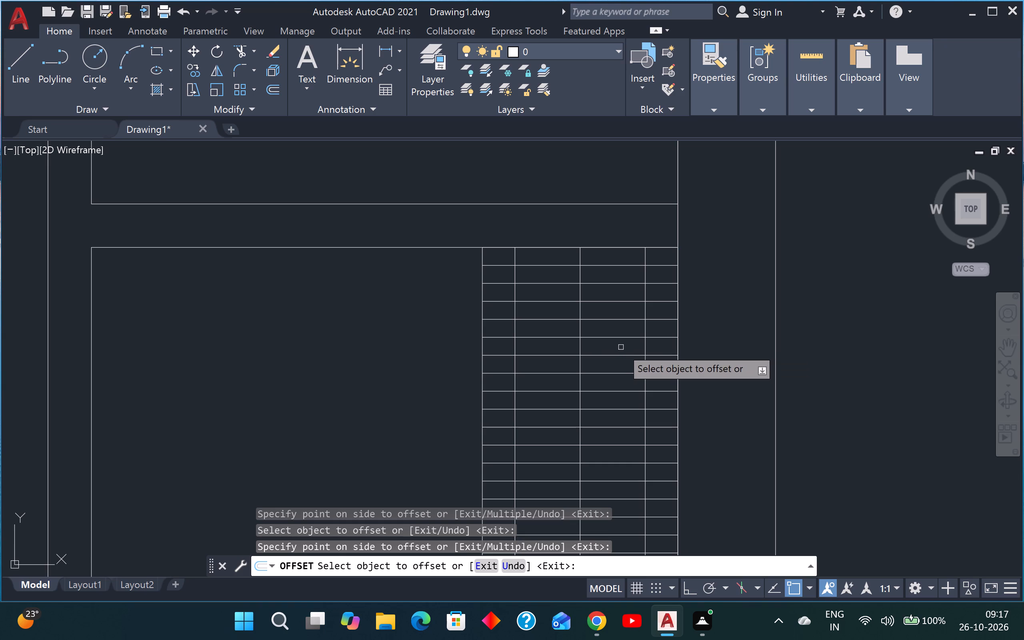
{"action": "key", "text": "Escape"}
{"action": "key", "text": "Escape"}
Trim the arrayed horizontal lines between the right offset line and the rectangle's right edge.
{"action": "type", "text": "TR"}
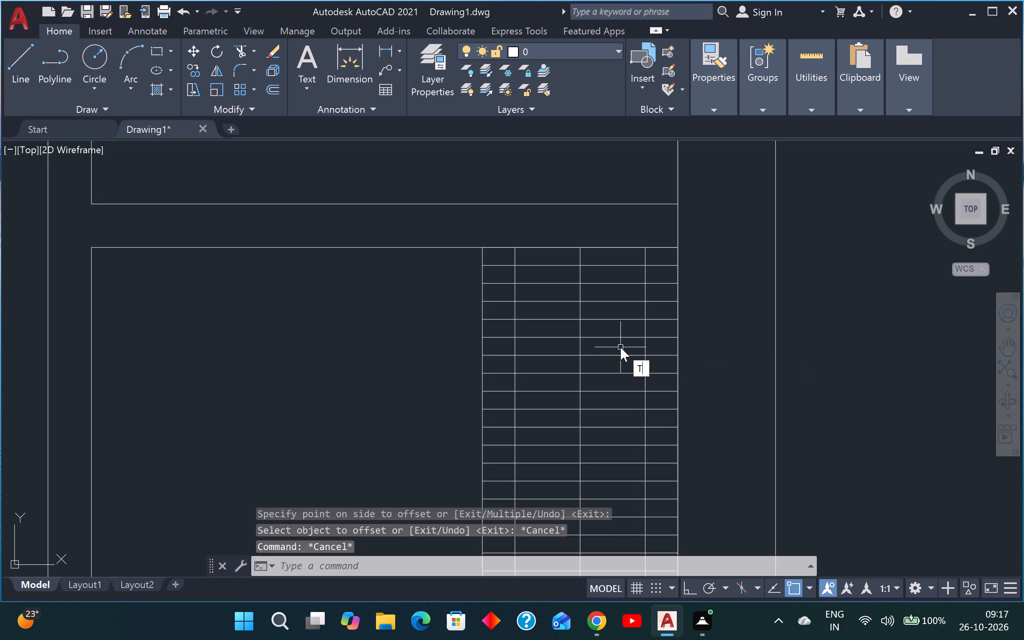
{"action": "key", "text": "space"}
{"action": "scroll", "coordinate": [665, 282], "scroll_direction": "up", "scroll_amount": 4}
{"action": "left_click", "coordinate": [687, 207]}
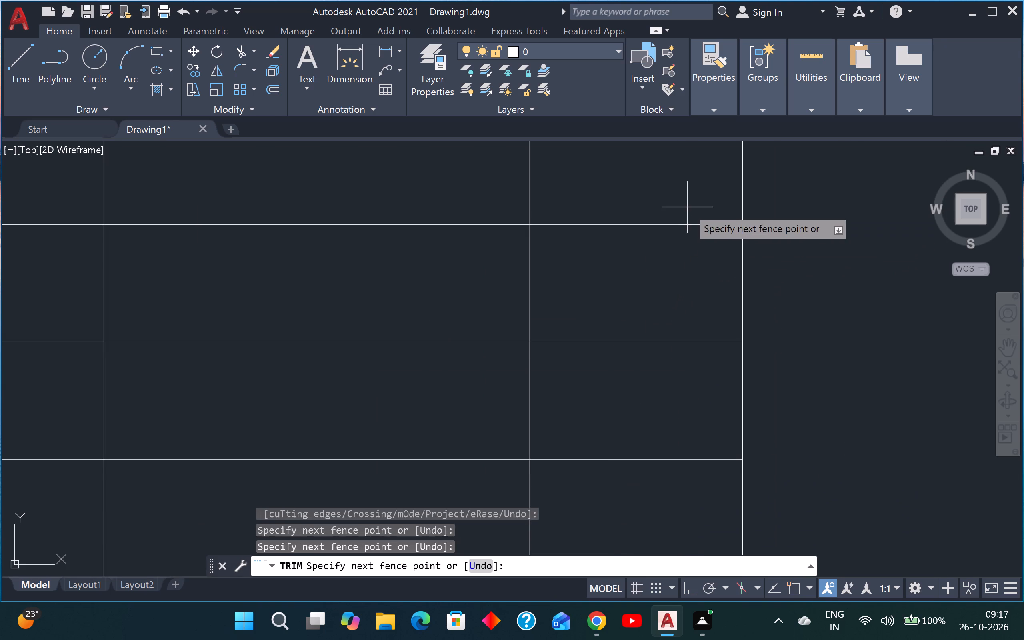
{"action": "scroll", "coordinate": [684, 212], "scroll_direction": "down", "scroll_amount": 4}
{"action": "scroll", "coordinate": [660, 283], "scroll_direction": "down", "scroll_amount": 3}
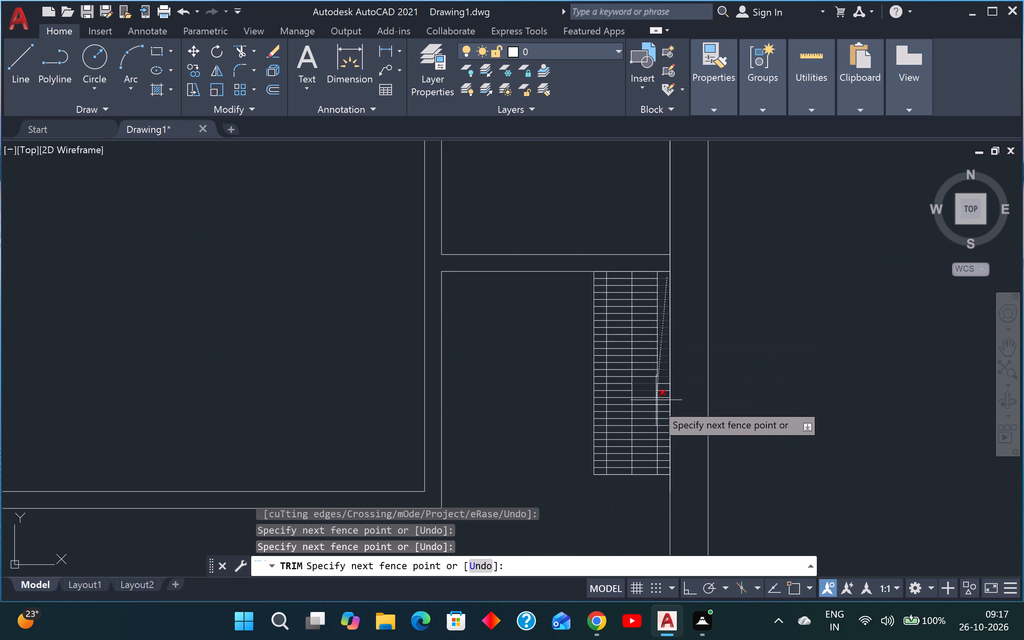
{"action": "scroll", "coordinate": [664, 480], "scroll_direction": "up", "scroll_amount": 4}
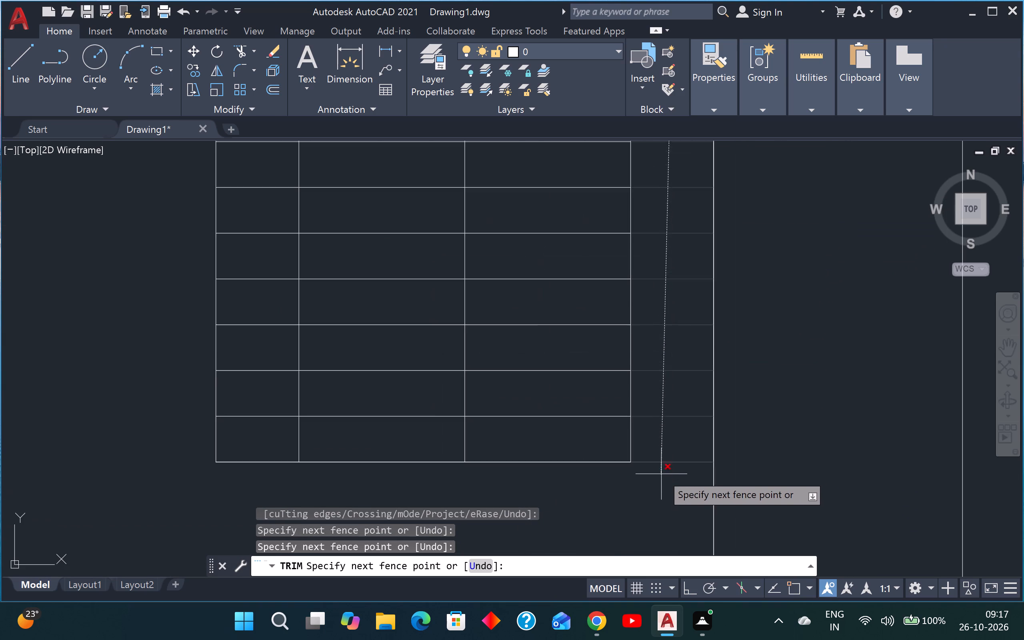
{"action": "left_click", "coordinate": [670, 441]}
Trim the arrayed horizontal lines between the rectangle's left edge and the left offset line.
{"action": "scroll", "coordinate": [668, 440], "scroll_direction": "down", "scroll_amount": 4}
{"action": "scroll", "coordinate": [608, 244], "scroll_direction": "up", "scroll_amount": 2}
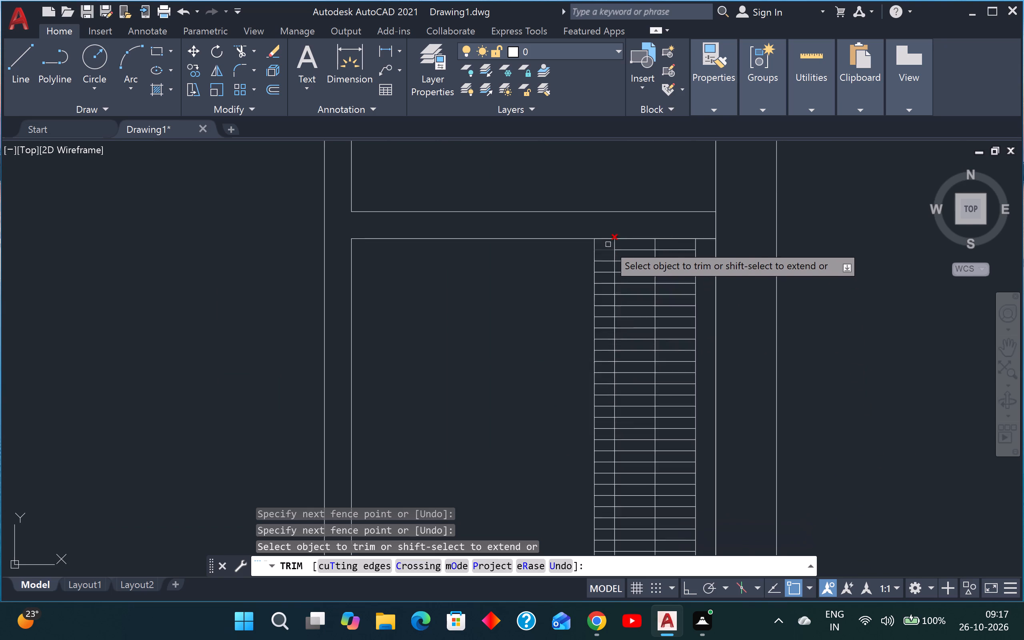
{"action": "scroll", "coordinate": [608, 244], "scroll_direction": "up", "scroll_amount": 2}
{"action": "left_click", "coordinate": [607, 244]}
{"action": "scroll", "coordinate": [600, 286], "scroll_direction": "down", "scroll_amount": 6}
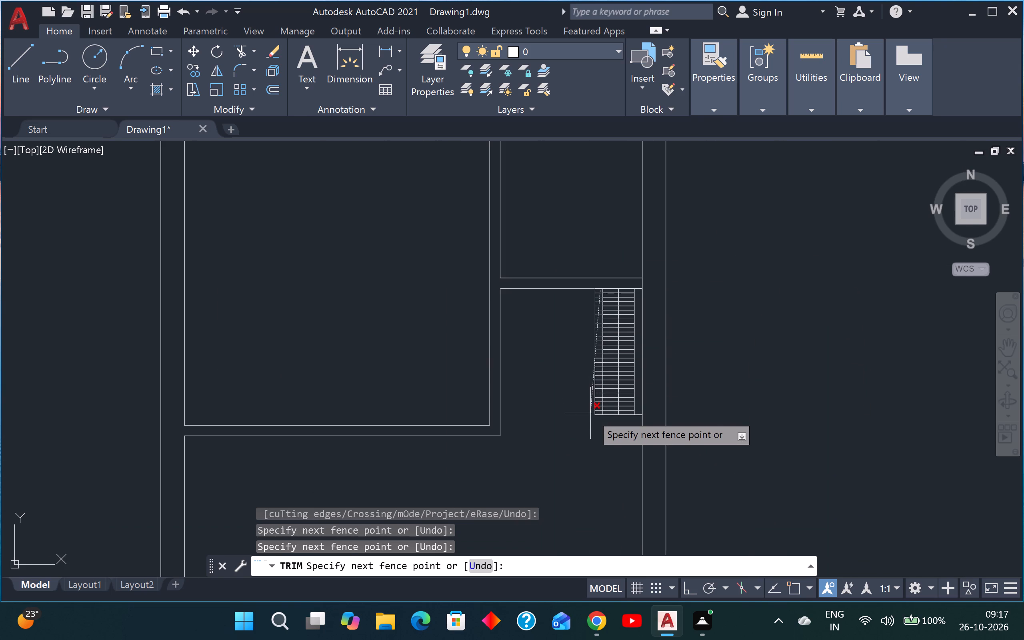
{"action": "scroll", "coordinate": [596, 410], "scroll_direction": "up", "scroll_amount": 4}
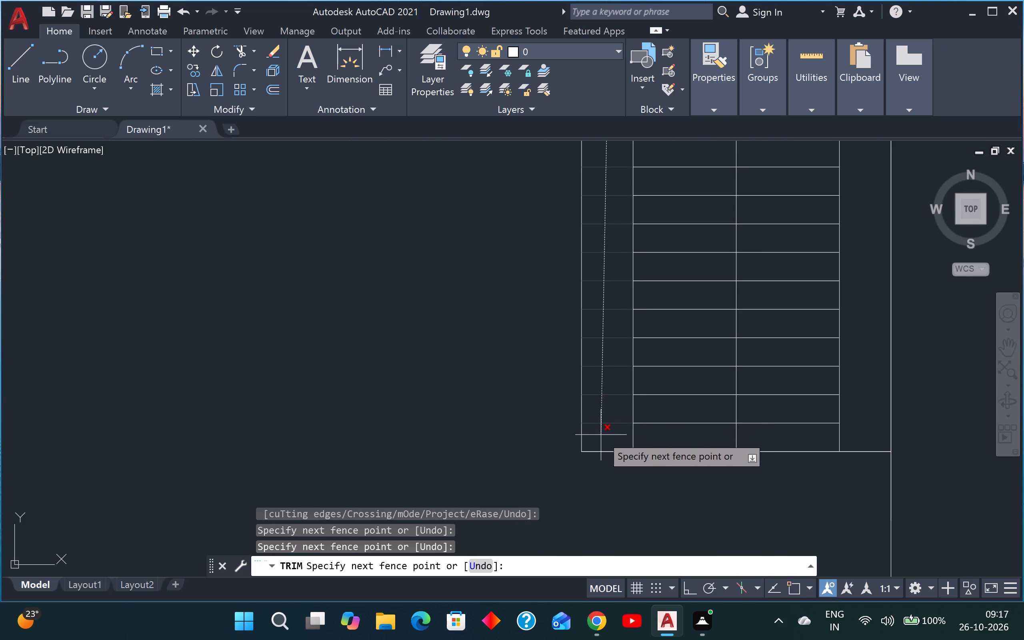
{"action": "left_click", "coordinate": [601, 435]}
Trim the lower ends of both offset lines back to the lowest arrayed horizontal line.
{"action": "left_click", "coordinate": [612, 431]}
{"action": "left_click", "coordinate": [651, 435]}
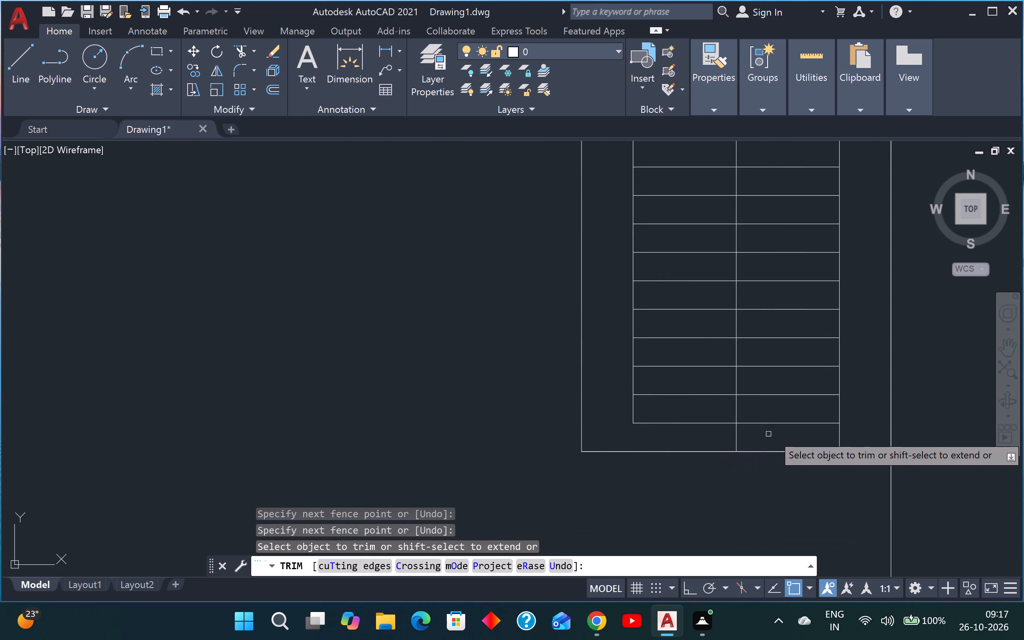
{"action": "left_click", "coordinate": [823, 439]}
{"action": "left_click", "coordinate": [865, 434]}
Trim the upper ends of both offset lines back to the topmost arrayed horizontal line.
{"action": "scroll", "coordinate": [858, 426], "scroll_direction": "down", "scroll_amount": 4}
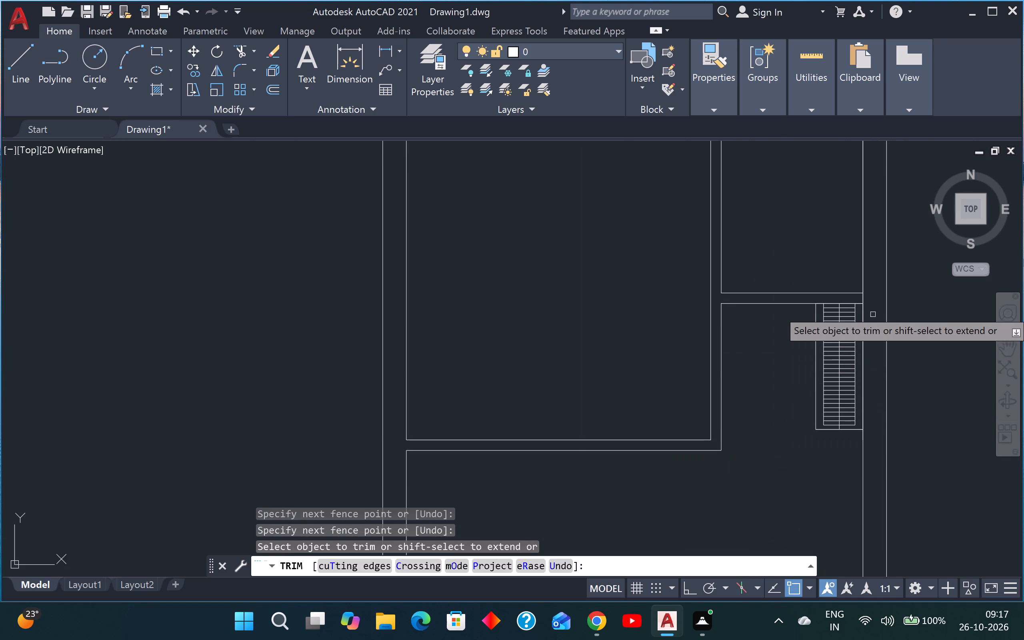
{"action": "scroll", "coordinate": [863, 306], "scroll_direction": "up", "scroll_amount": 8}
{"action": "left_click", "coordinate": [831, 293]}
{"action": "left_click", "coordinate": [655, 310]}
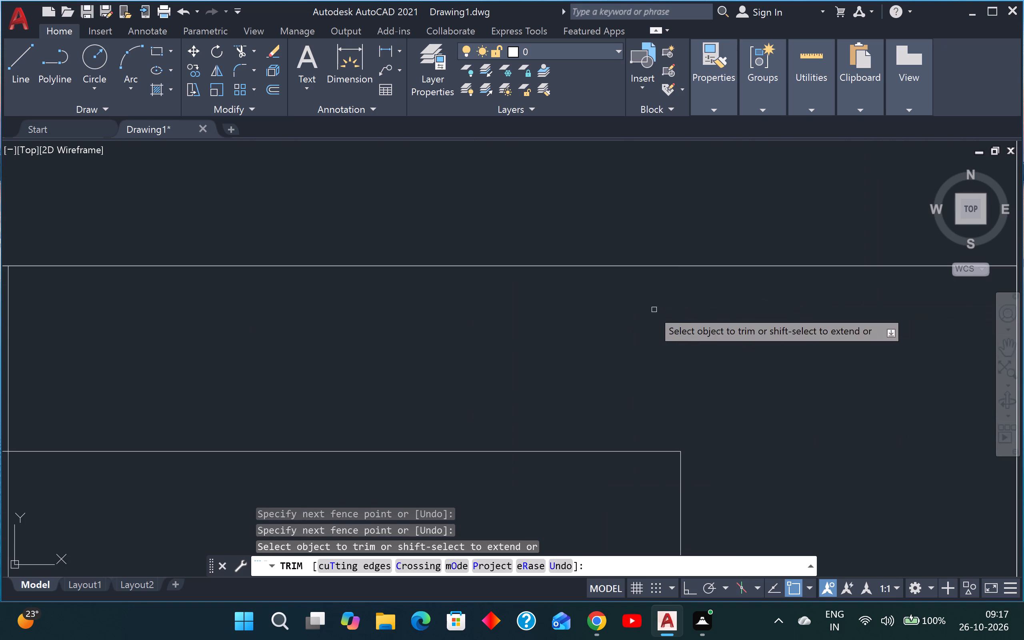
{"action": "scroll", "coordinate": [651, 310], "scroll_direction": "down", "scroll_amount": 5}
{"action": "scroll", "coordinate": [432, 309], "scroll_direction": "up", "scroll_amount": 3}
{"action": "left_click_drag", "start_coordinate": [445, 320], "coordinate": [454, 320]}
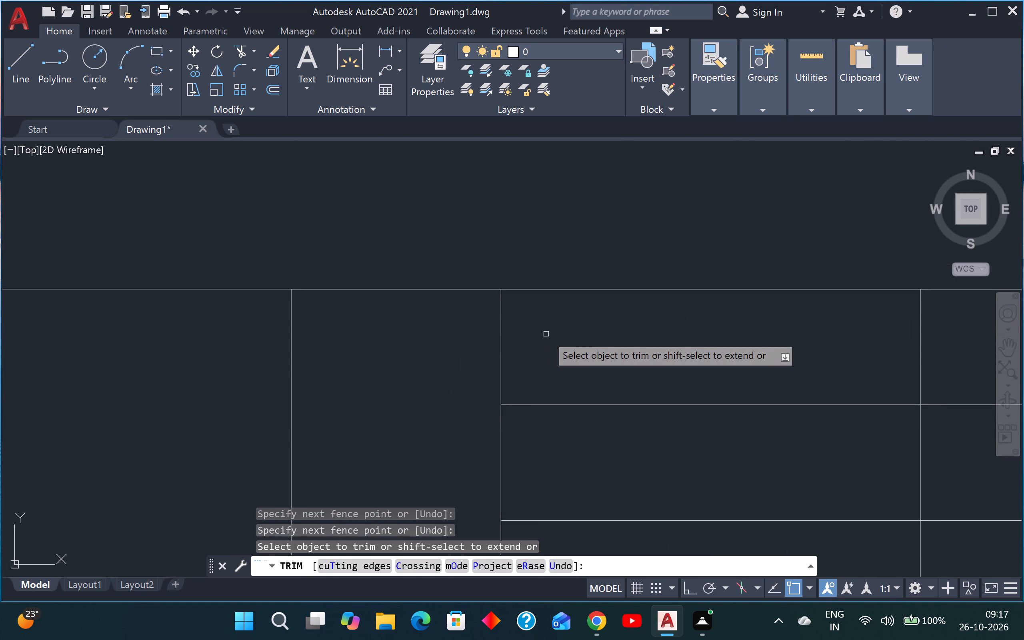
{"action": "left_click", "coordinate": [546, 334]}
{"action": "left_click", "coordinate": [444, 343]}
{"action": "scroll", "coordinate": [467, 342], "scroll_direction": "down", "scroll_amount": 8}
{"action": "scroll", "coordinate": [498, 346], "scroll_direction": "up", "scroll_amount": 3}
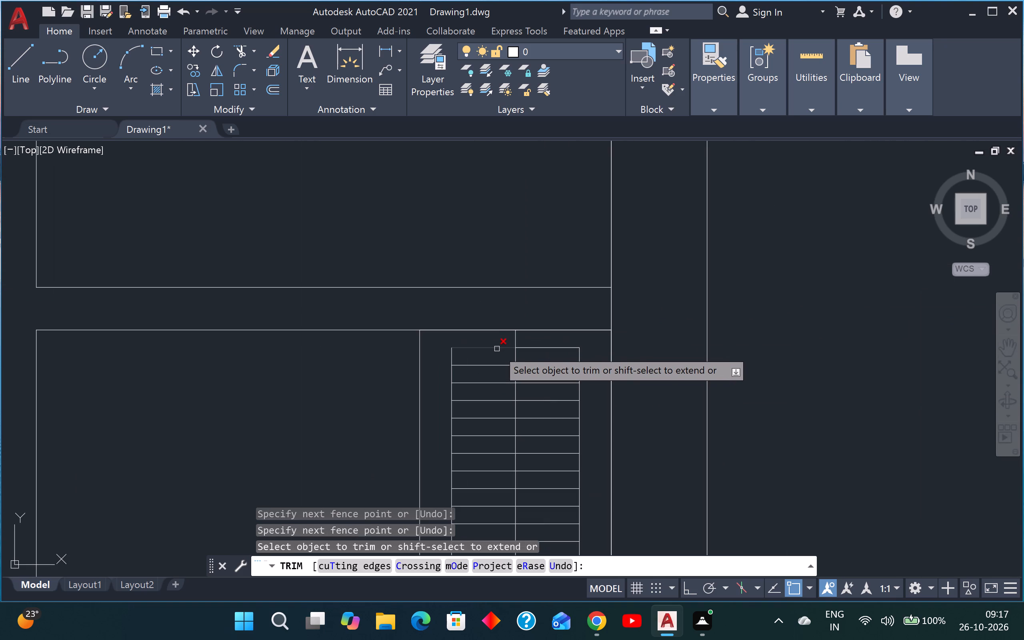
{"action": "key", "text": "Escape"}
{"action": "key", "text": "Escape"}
Erase the topmost arrayed horizontal line inside the rectangle.
{"action": "scroll", "coordinate": [481, 358], "scroll_direction": "down", "scroll_amount": 1}
{"action": "scroll", "coordinate": [487, 358], "scroll_direction": "up", "scroll_amount": 2}
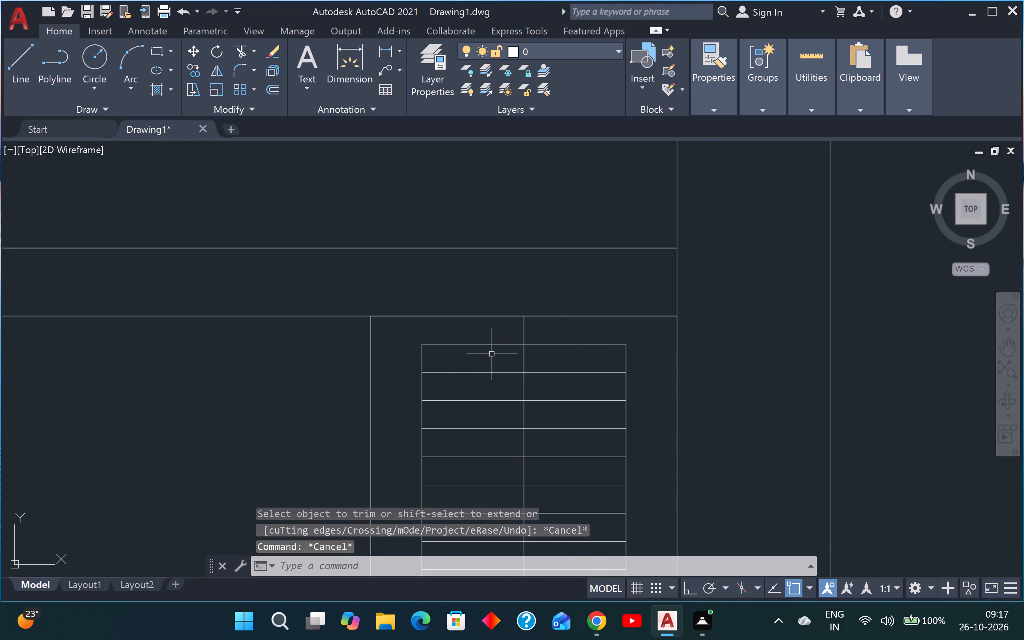
{"action": "scroll", "coordinate": [493, 354], "scroll_direction": "up", "scroll_amount": 3}
{"action": "left_click", "coordinate": [507, 293]}
{"action": "left_click", "coordinate": [429, 344]}
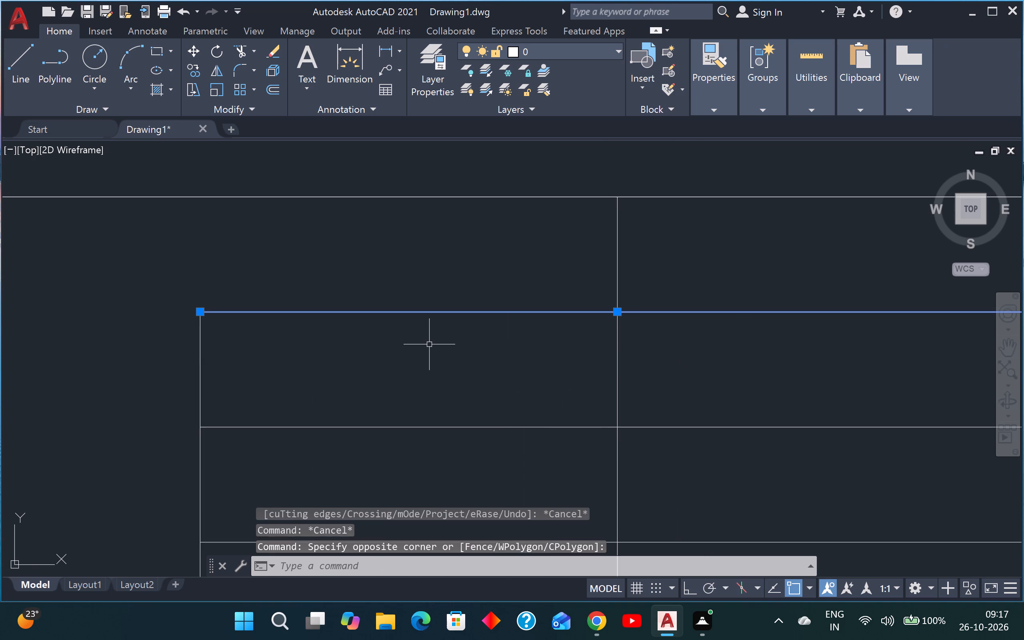
{"action": "key", "text": "e"}
{"action": "key", "text": "space"}
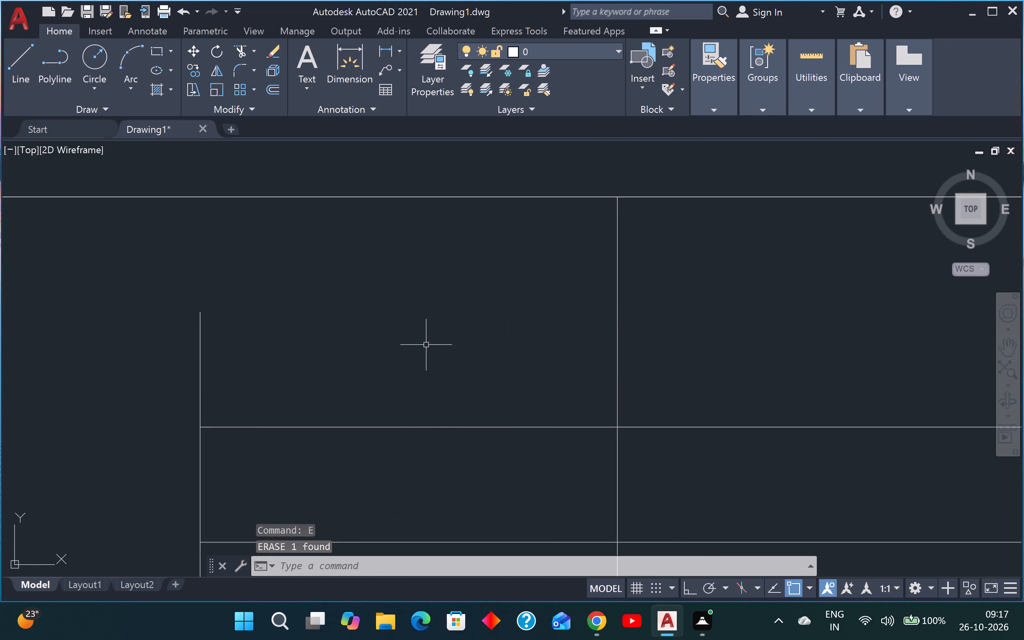
Erase the left offset line along the ends of the horizontal lines.
{"action": "scroll", "coordinate": [263, 280], "scroll_direction": "down", "scroll_amount": 2}
{"action": "scroll", "coordinate": [242, 296], "scroll_direction": "up", "scroll_amount": 2}
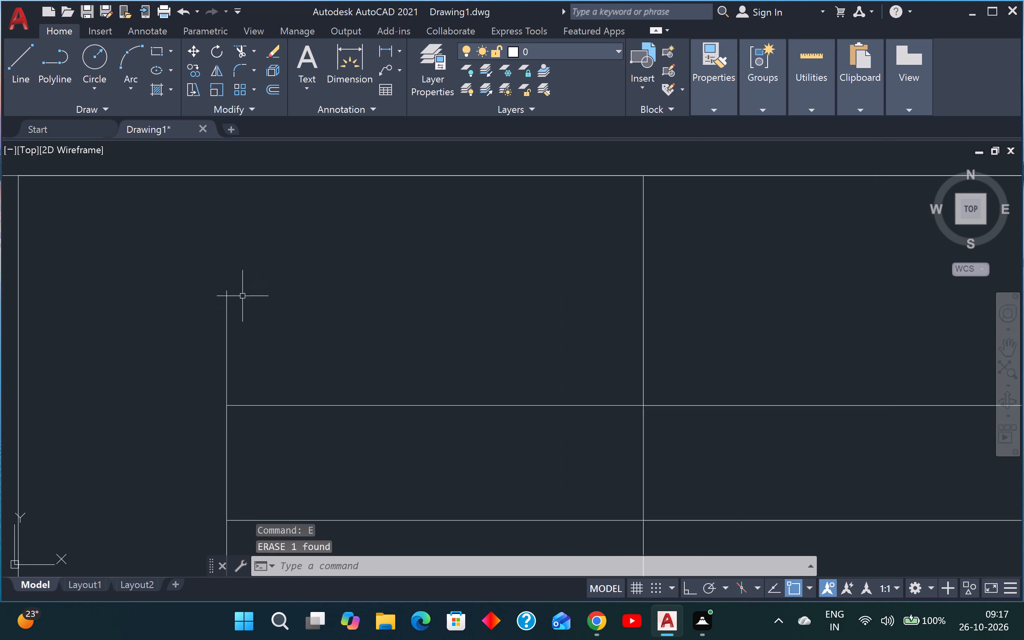
{"action": "scroll", "coordinate": [242, 296], "scroll_direction": "up", "scroll_amount": 1}
{"action": "left_click", "coordinate": [242, 294]}
{"action": "left_click", "coordinate": [178, 318]}
{"action": "type", "text": "E"}
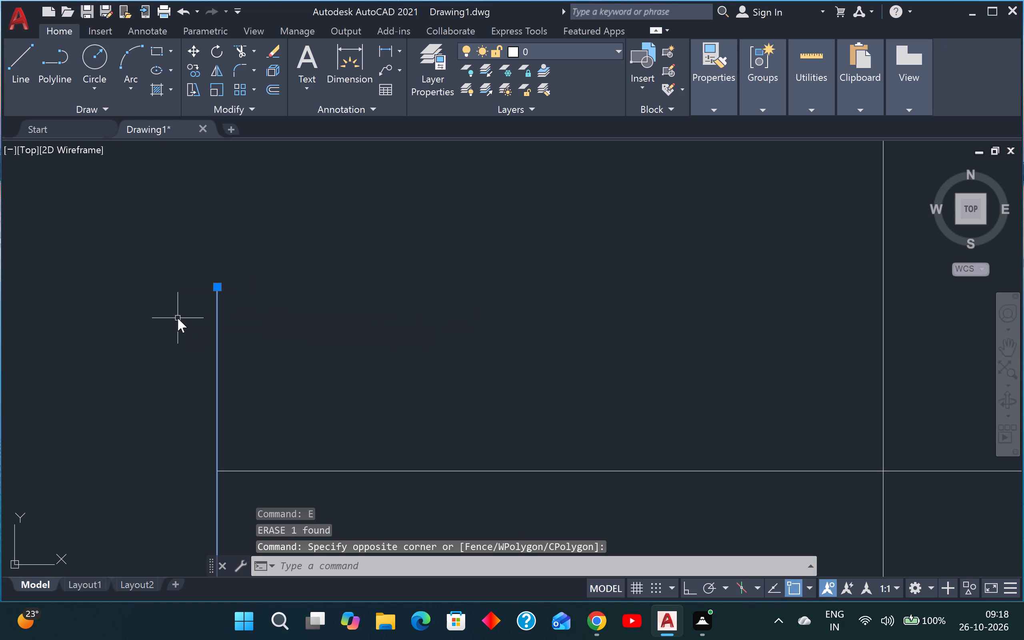
{"action": "key", "text": "space"}
Erase the lowest arrayed horizontal line inside the rectangle.
{"action": "scroll", "coordinate": [246, 281], "scroll_direction": "down", "scroll_amount": 7}
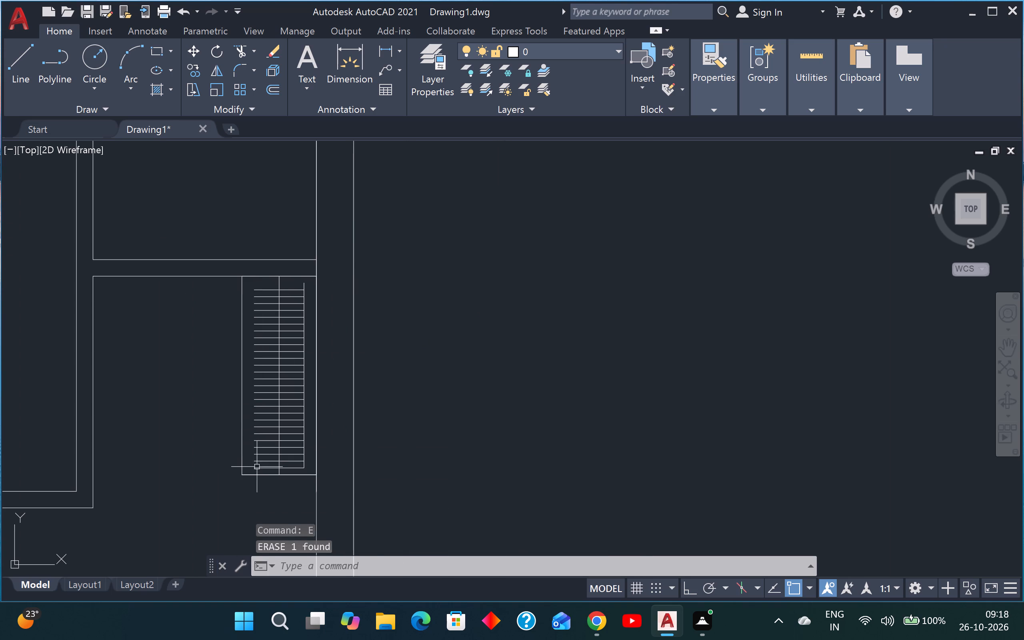
{"action": "scroll", "coordinate": [264, 468], "scroll_direction": "up", "scroll_amount": 5}
{"action": "left_click", "coordinate": [268, 433]}
{"action": "left_click", "coordinate": [246, 479]}
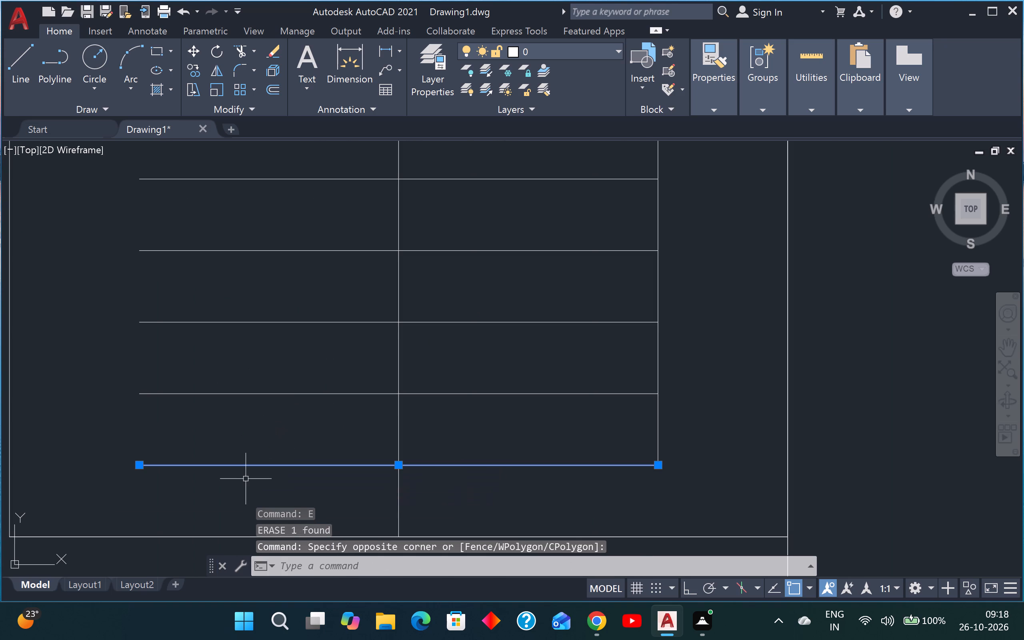
{"action": "type", "text": "E"}
{"action": "key", "text": "space"}
Erase the right offset line along the ends of the horizontal lines.
{"action": "scroll", "coordinate": [632, 449], "scroll_direction": "down", "scroll_amount": 2}
{"action": "scroll", "coordinate": [650, 446], "scroll_direction": "up", "scroll_amount": 3}
{"action": "left_click_drag", "start_coordinate": [652, 432], "coordinate": [644, 435]}
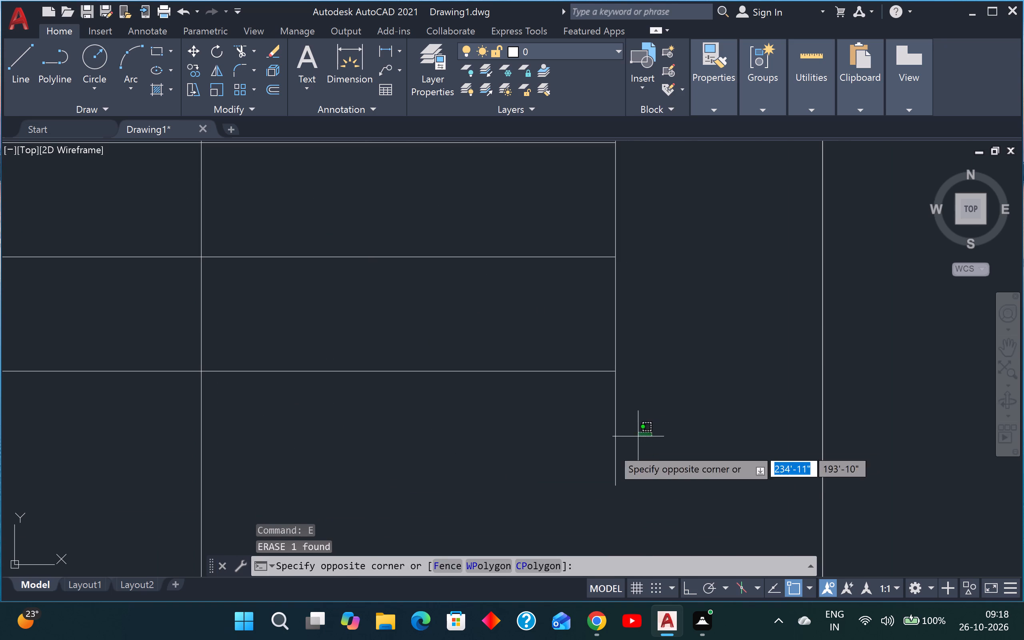
{"action": "left_click_drag", "start_coordinate": [572, 465], "coordinate": [572, 480]}
{"action": "key", "text": "e"}
{"action": "key", "text": "space"}
Erase the remaining horizontal line closest to the rectangle's top edge.
{"action": "scroll", "coordinate": [590, 440], "scroll_direction": "down", "scroll_amount": 4}
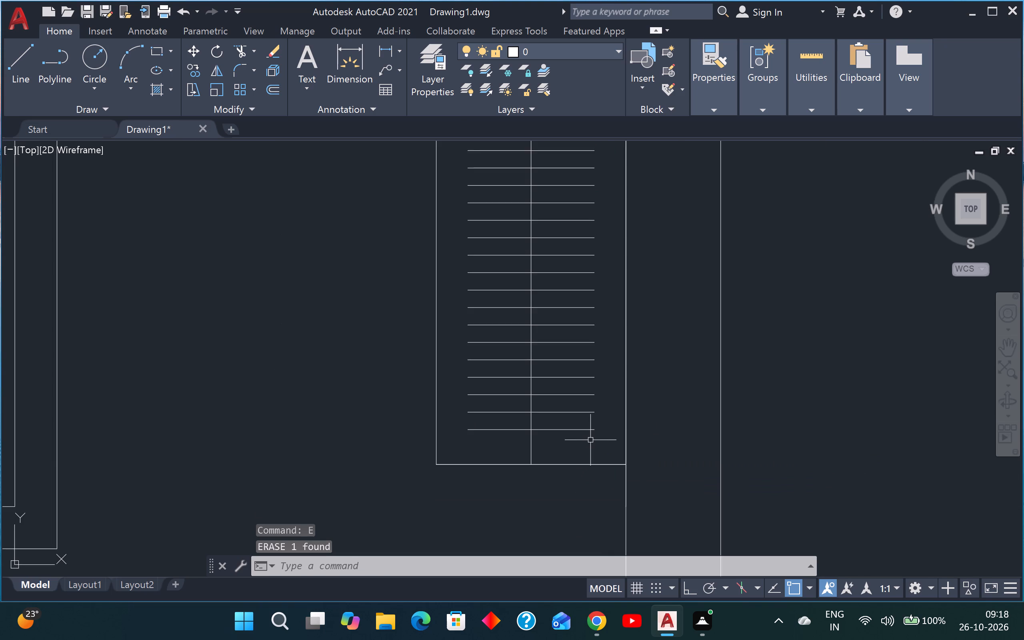
{"action": "scroll", "coordinate": [590, 440], "scroll_direction": "down", "scroll_amount": 2}
{"action": "scroll", "coordinate": [572, 254], "scroll_direction": "up", "scroll_amount": 3}
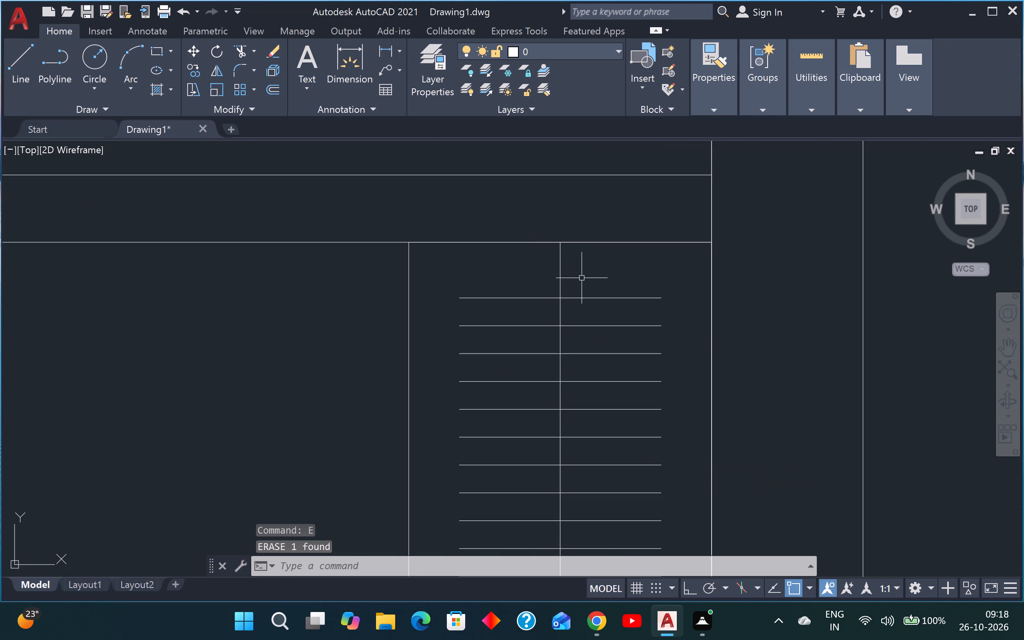
{"action": "left_click", "coordinate": [582, 278]}
{"action": "left_click", "coordinate": [571, 308]}
{"action": "key", "text": "e"}
{"action": "key", "text": "space"}
Erase the remaining horizontal line closest to the rectangle's bottom edge.
{"action": "scroll", "coordinate": [574, 307], "scroll_direction": "down", "scroll_amount": 1}
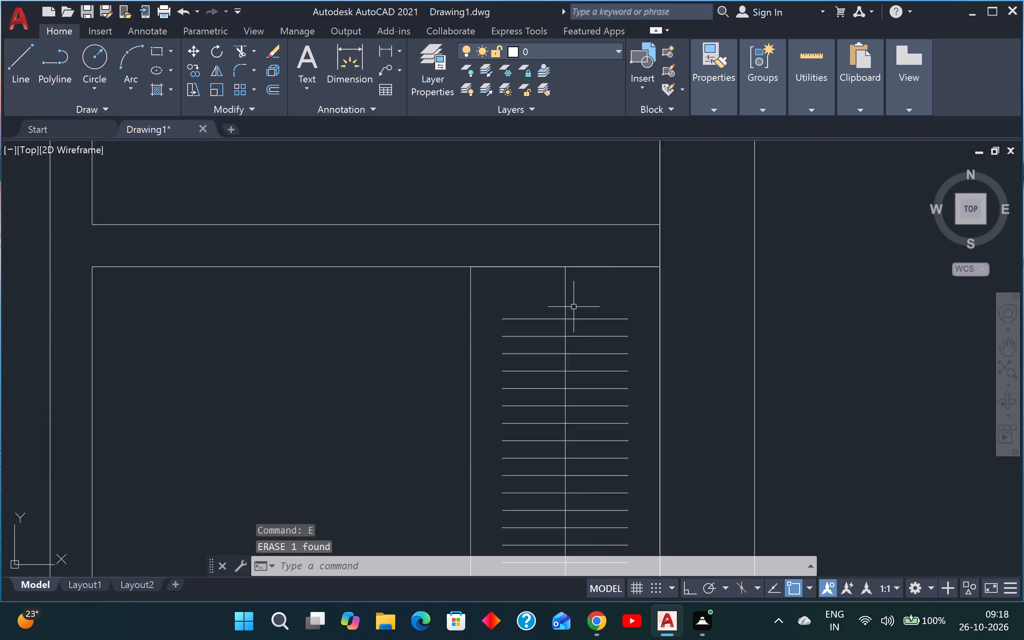
{"action": "scroll", "coordinate": [574, 307], "scroll_direction": "down", "scroll_amount": 2}
{"action": "scroll", "coordinate": [570, 477], "scroll_direction": "up", "scroll_amount": 4}
{"action": "left_click", "coordinate": [562, 449]}
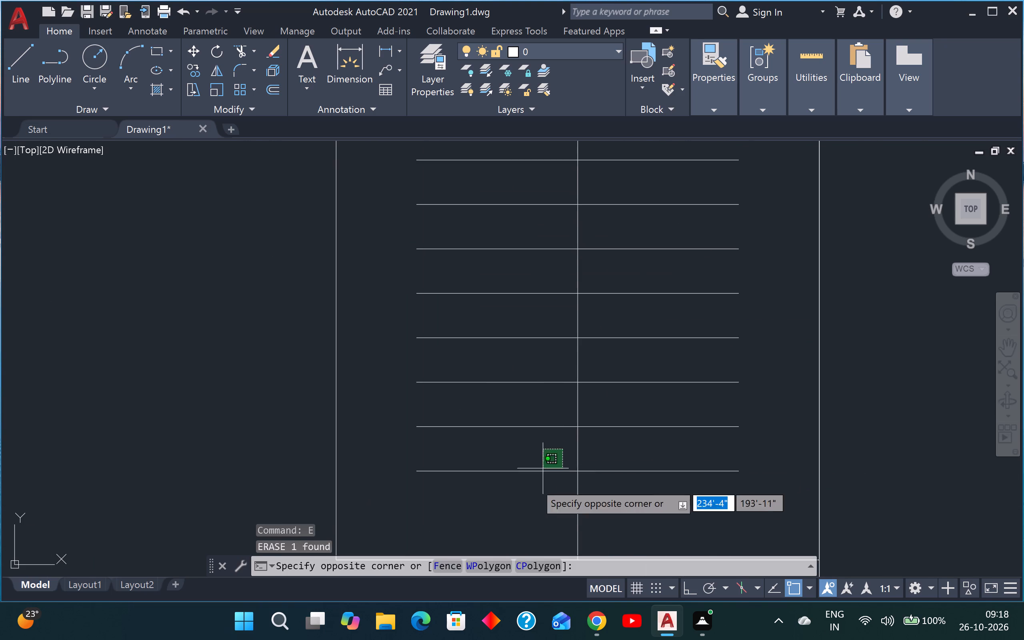
{"action": "left_click", "coordinate": [530, 487]}
{"action": "key", "text": "e"}
{"action": "key", "text": "space"}
Draw a diagonal line from the left end of the topmost inset horizontal line to the right end of the second.
{"action": "scroll", "coordinate": [534, 462], "scroll_direction": "down", "scroll_amount": 4}
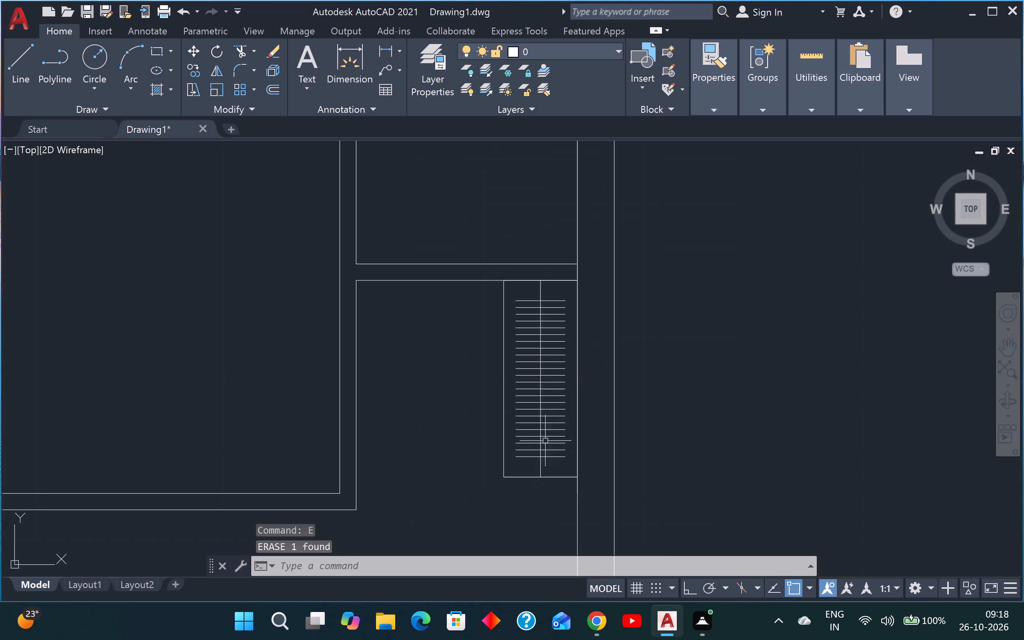
{"action": "key", "text": "Escape"}
{"action": "key", "text": "Escape"}
{"action": "key", "text": "l"}
{"action": "key", "text": "space"}
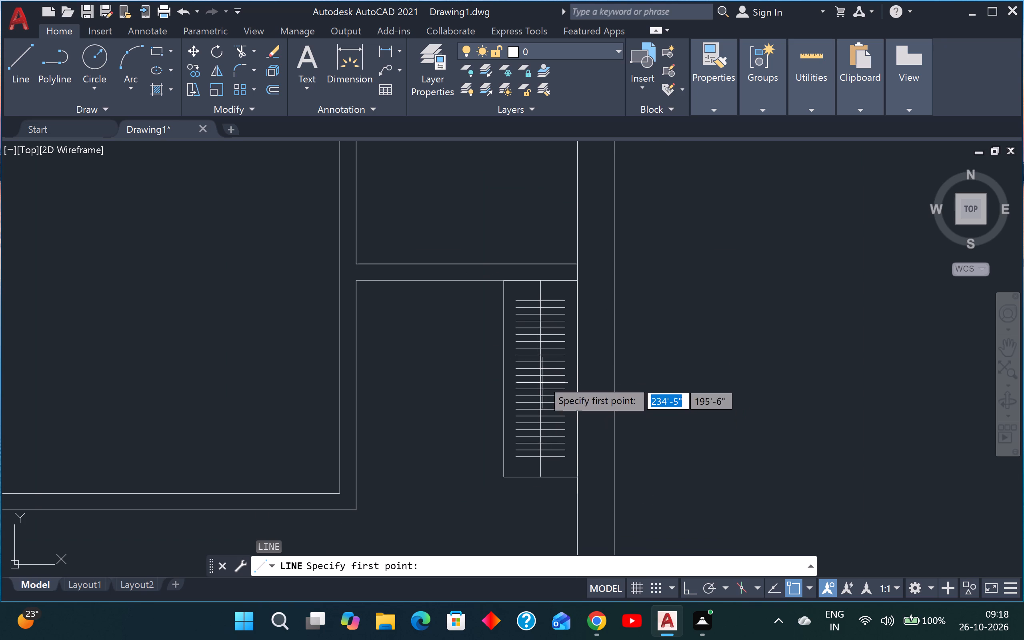
{"action": "scroll", "coordinate": [518, 304], "scroll_direction": "up", "scroll_amount": 3}
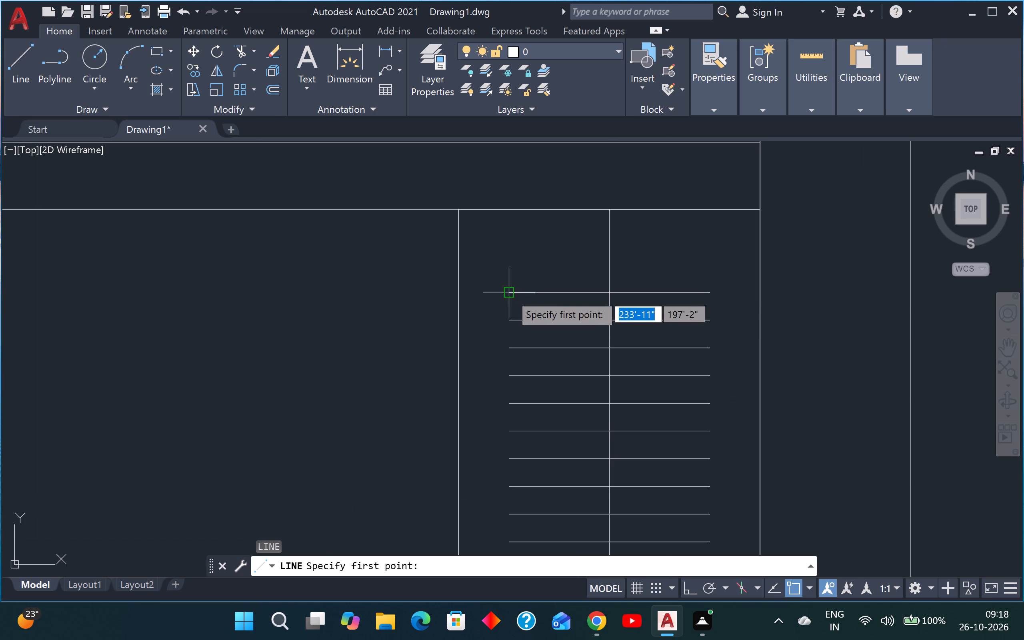
{"action": "left_click", "coordinate": [509, 293]}
{"action": "left_click", "coordinate": [712, 321]}
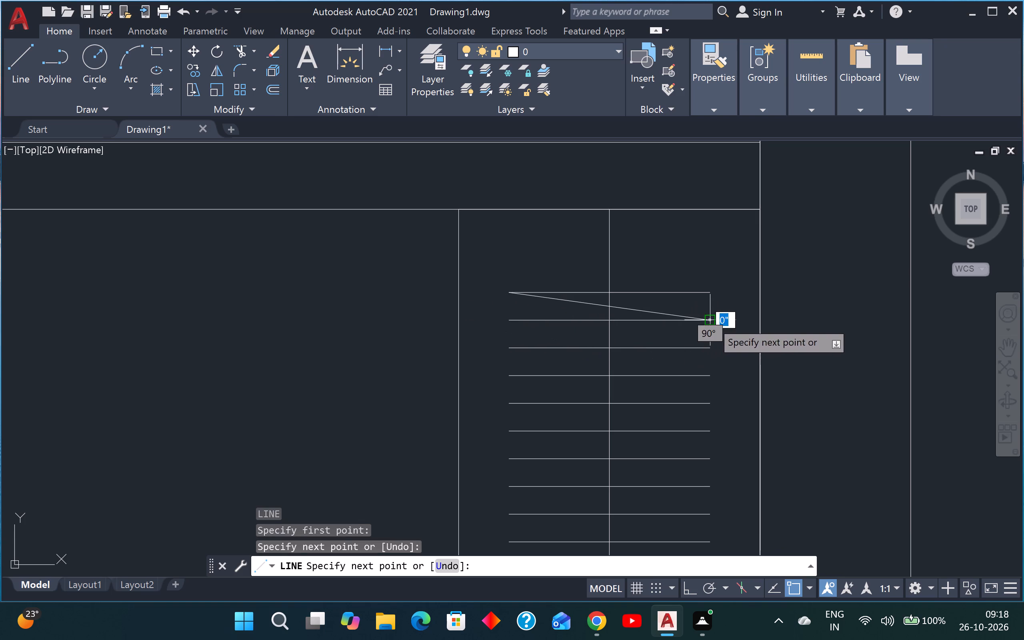
{"action": "key", "text": "Escape"}
Draw a diagonal line from the left end of the third inset line from the top to the right end of the fourth.
{"action": "key", "text": "space"}
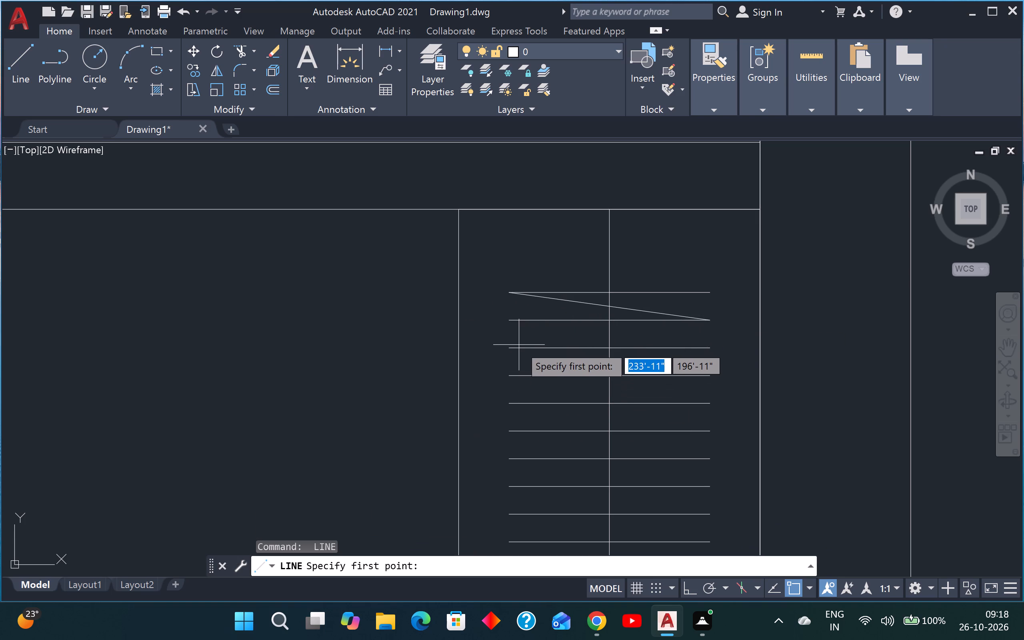
{"action": "left_click", "coordinate": [510, 348]}
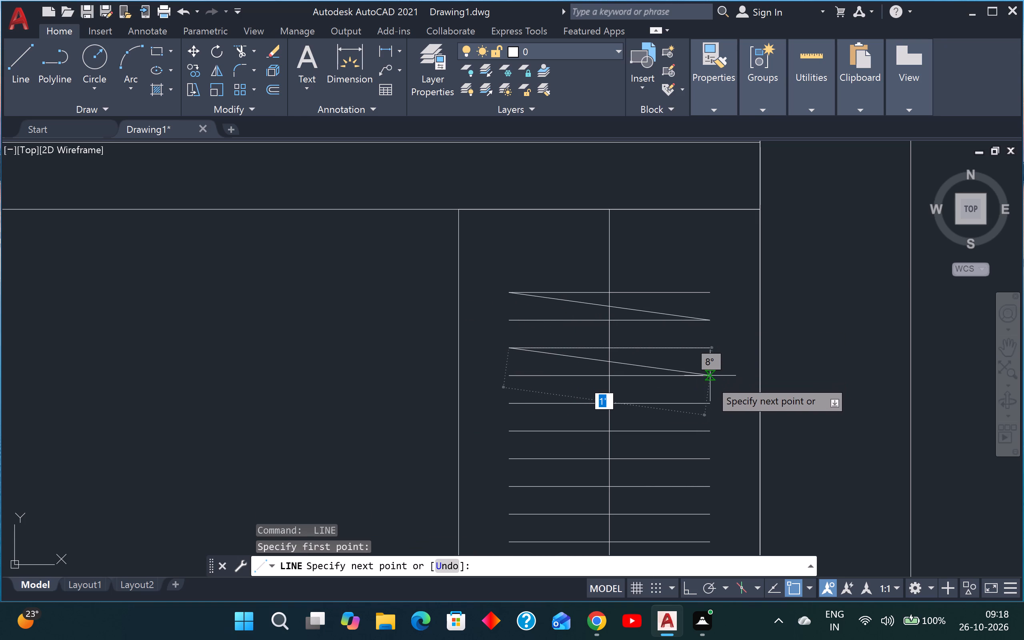
{"action": "left_click", "coordinate": [710, 380]}
{"action": "key", "text": "Escape"}
Draw a diagonal line from the left end of the seventh inset line from the top to the right end of the eighth.
{"action": "key", "text": "space"}
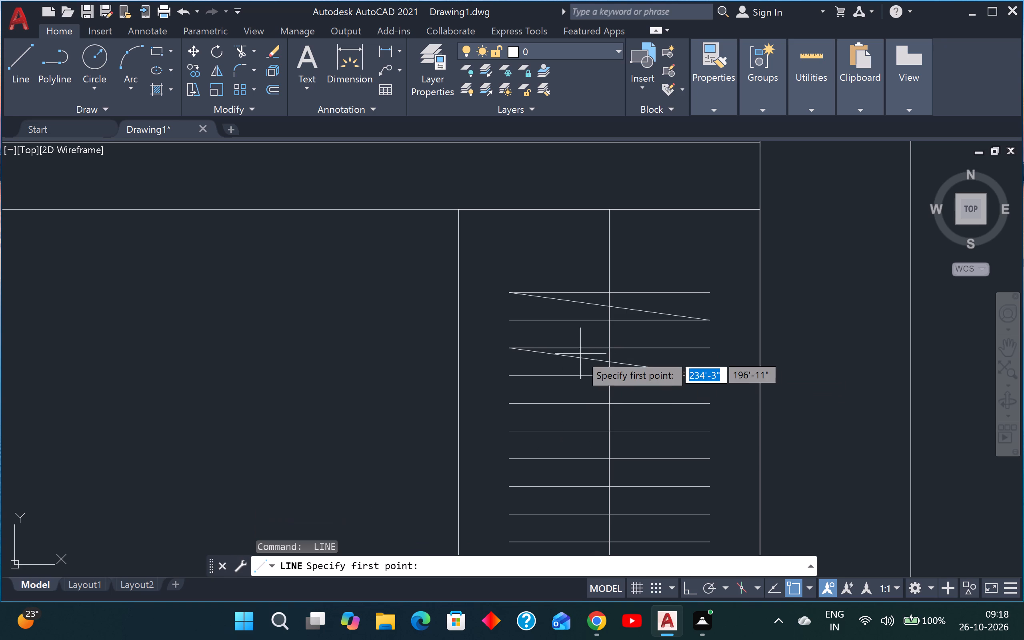
{"action": "scroll", "coordinate": [569, 371], "scroll_direction": "down", "scroll_amount": 3}
{"action": "scroll", "coordinate": [557, 401], "scroll_direction": "up", "scroll_amount": 3}
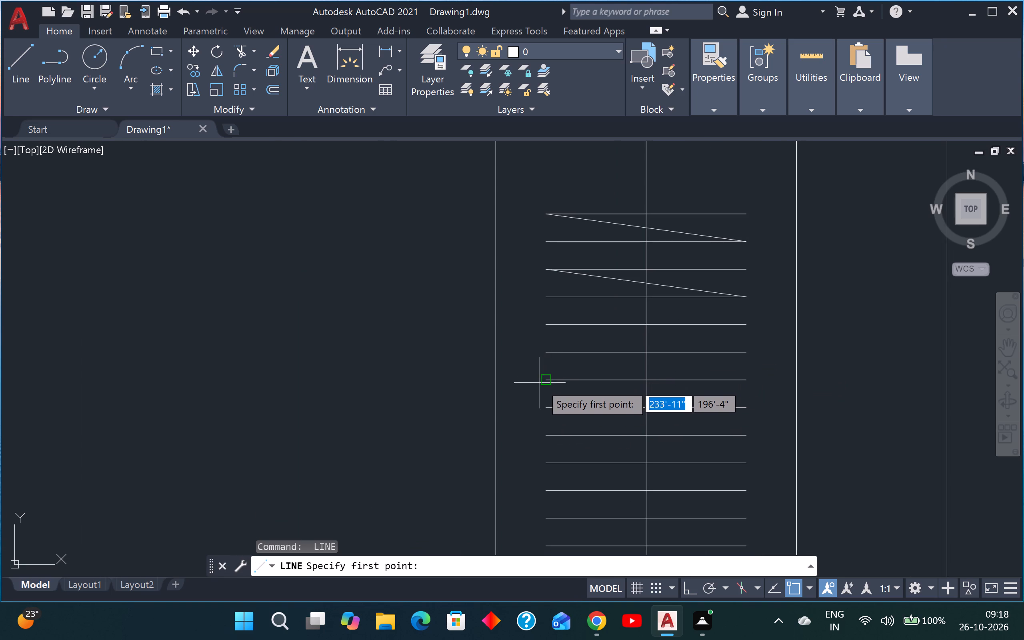
{"action": "left_click", "coordinate": [552, 381]}
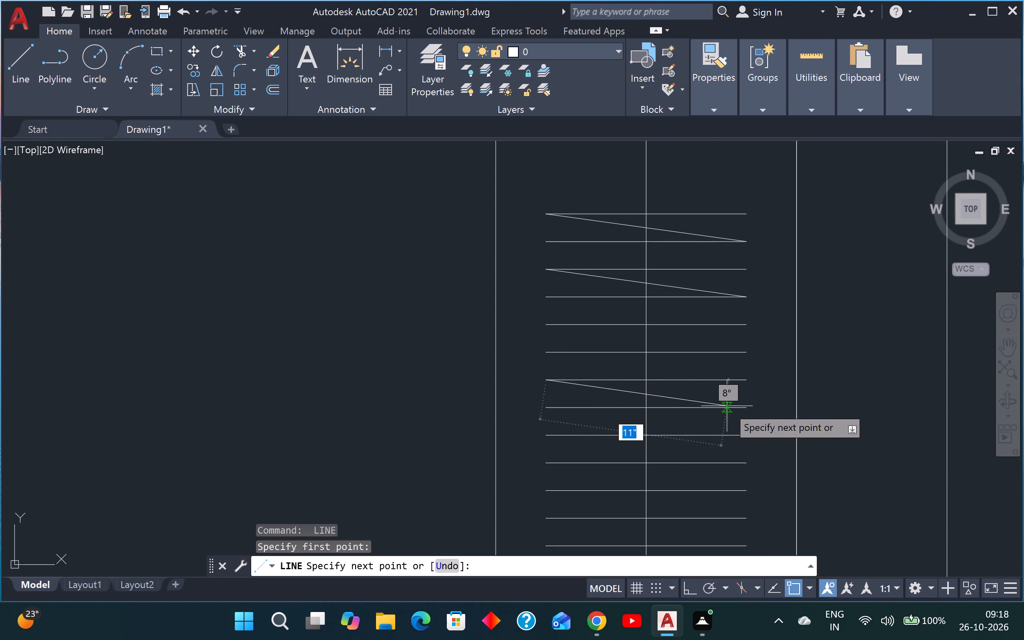
{"action": "left_click", "coordinate": [746, 404]}
{"action": "key", "text": "Escape"}
Draw a diagonal line from the left end of the eleventh inset line from the top to the right end of the twelfth.
{"action": "key", "text": "space"}
{"action": "scroll", "coordinate": [599, 343], "scroll_direction": "down", "scroll_amount": 4}
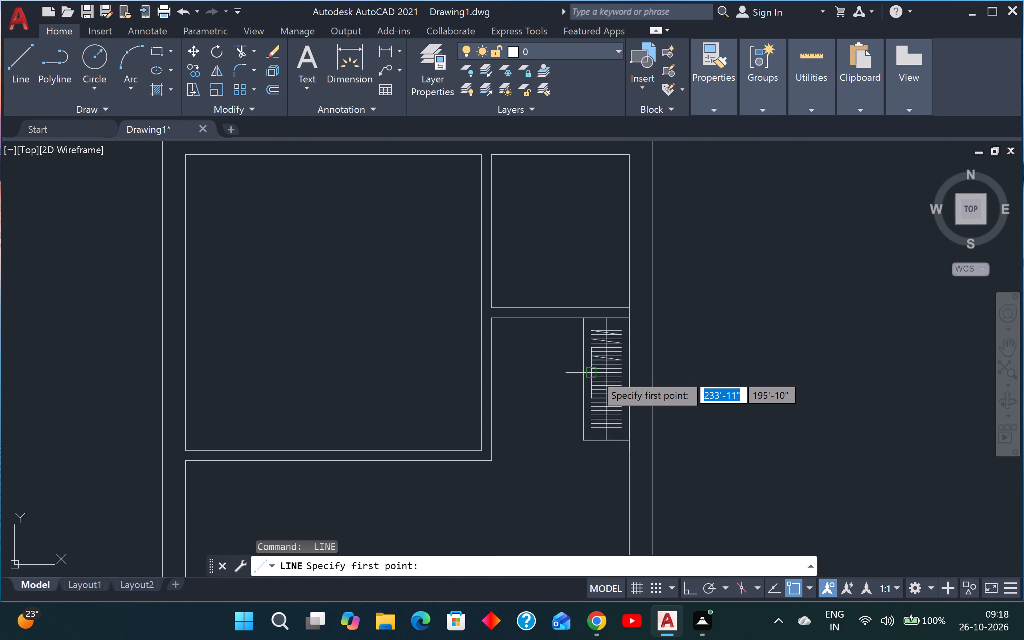
{"action": "scroll", "coordinate": [592, 375], "scroll_direction": "up", "scroll_amount": 4}
{"action": "left_click", "coordinate": [586, 364]}
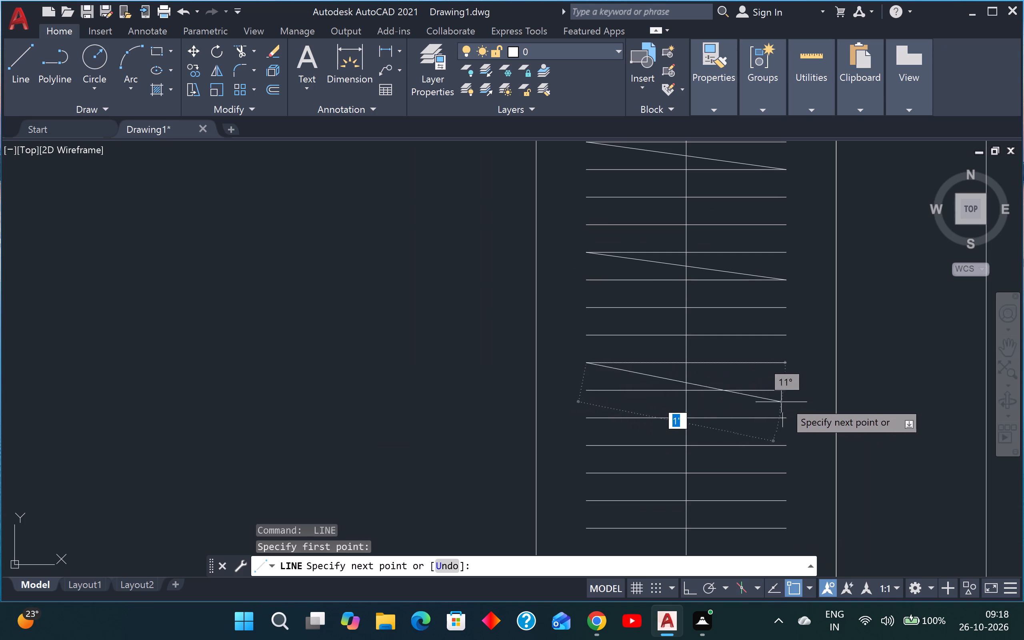
{"action": "left_click", "coordinate": [784, 389]}
{"action": "key", "text": "Escape"}
Draw a diagonal line from the left end of the sixteenth inset line from the top to the right end of the seventeenth.
{"action": "scroll", "coordinate": [615, 400], "scroll_direction": "down", "scroll_amount": 3}
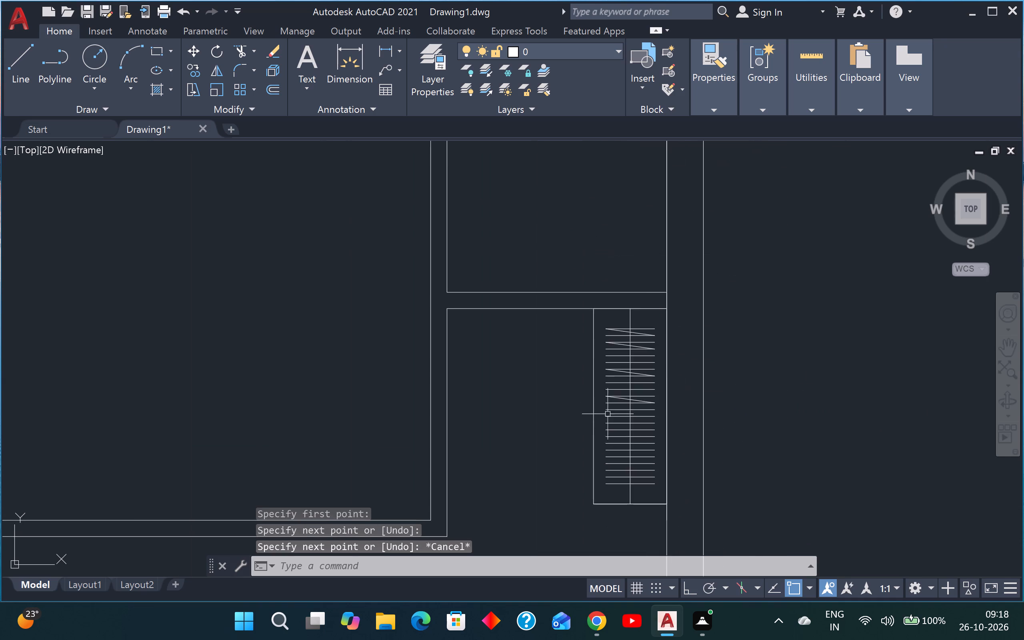
{"action": "scroll", "coordinate": [606, 437], "scroll_direction": "up", "scroll_amount": 3}
{"action": "key", "text": "space"}
{"action": "left_click", "coordinate": [604, 409]}
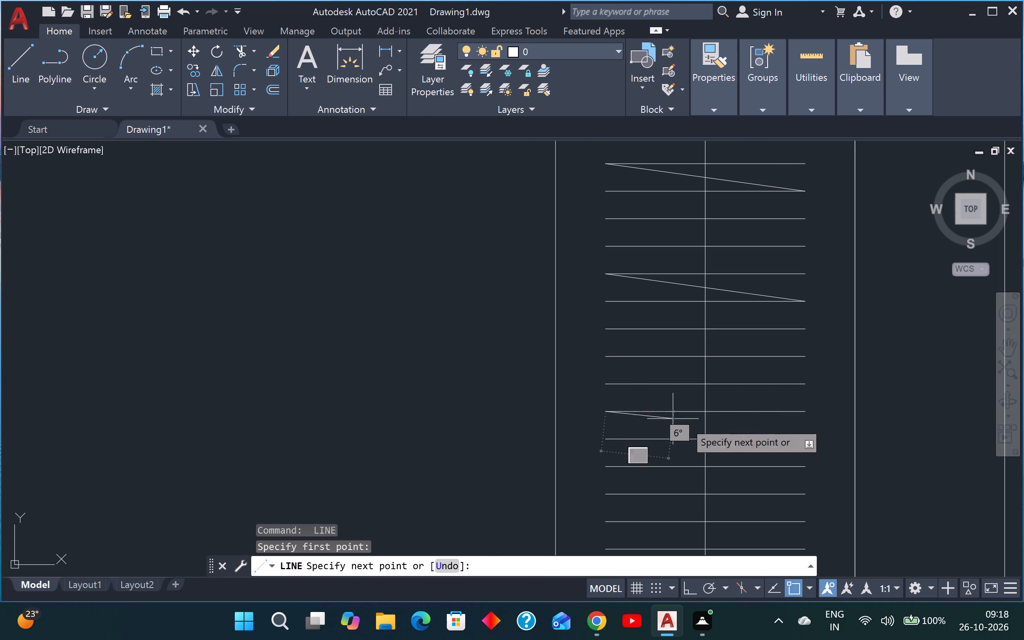
{"action": "left_click", "coordinate": [804, 443]}
{"action": "key", "text": "Escape"}
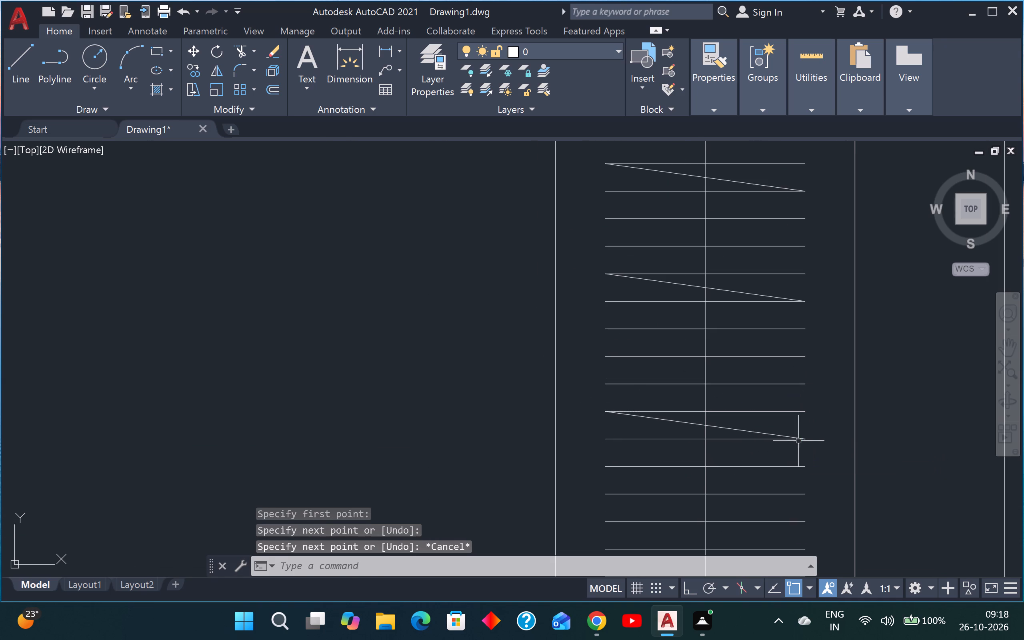
Draw a diagonal line from the left end of the fourth-lowest inset line to the right end of the third-lowest.
{"action": "scroll", "coordinate": [671, 380], "scroll_direction": "down", "scroll_amount": 5}
{"action": "scroll", "coordinate": [662, 398], "scroll_direction": "up", "scroll_amount": 4}
{"action": "key", "text": "space"}
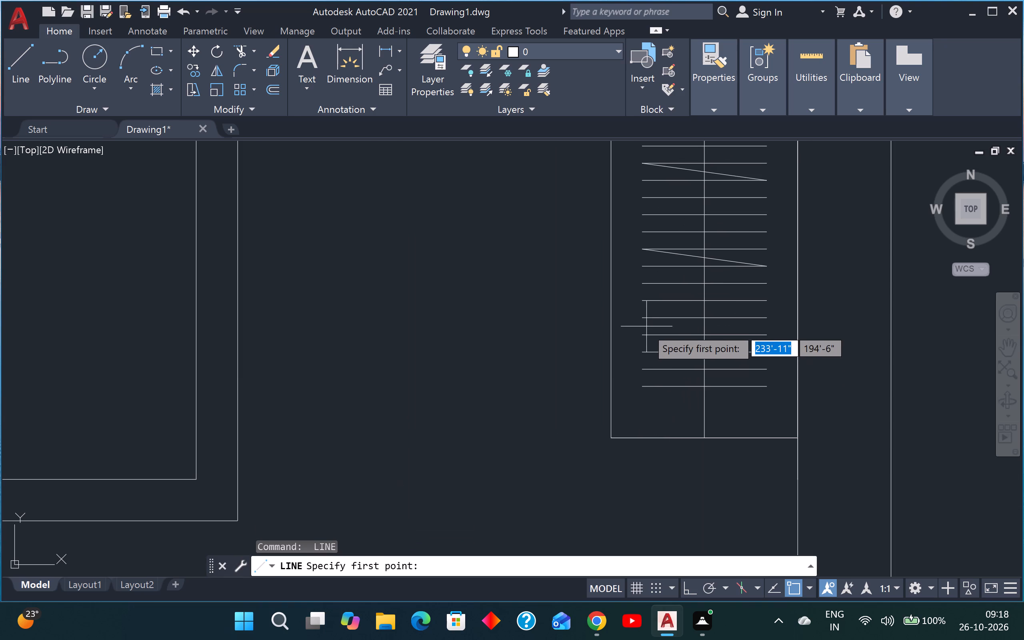
{"action": "left_click", "coordinate": [643, 332]}
{"action": "left_click", "coordinate": [763, 352]}
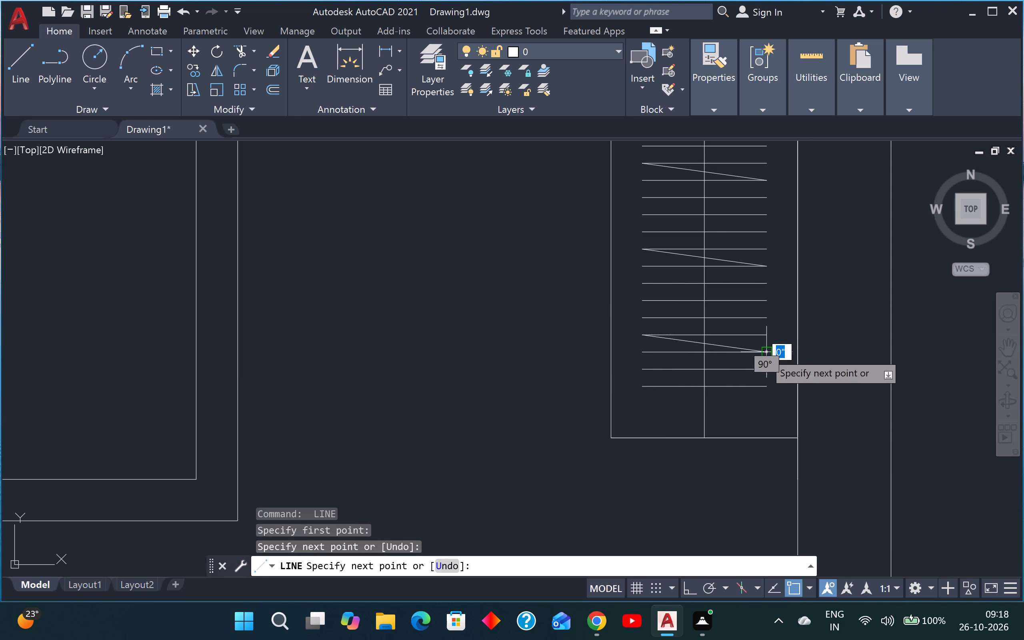
{"action": "key", "text": "Escape"}
Draw a diagonal line from the left end of the second-lowest inset line down to near the right end of the lowest.
{"action": "key", "text": "space"}
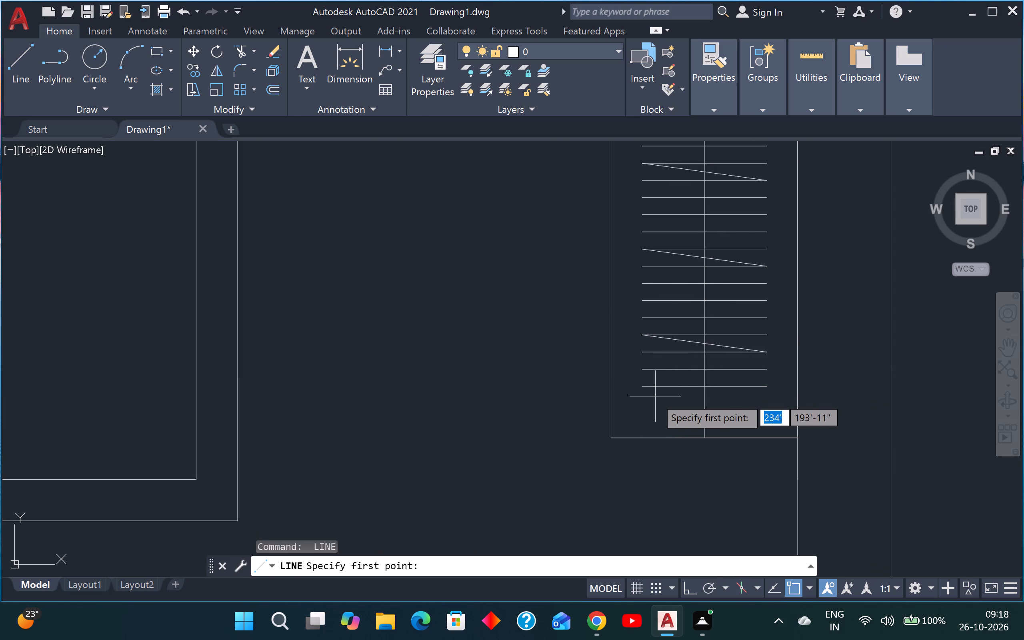
{"action": "scroll", "coordinate": [658, 382], "scroll_direction": "up", "scroll_amount": 3}
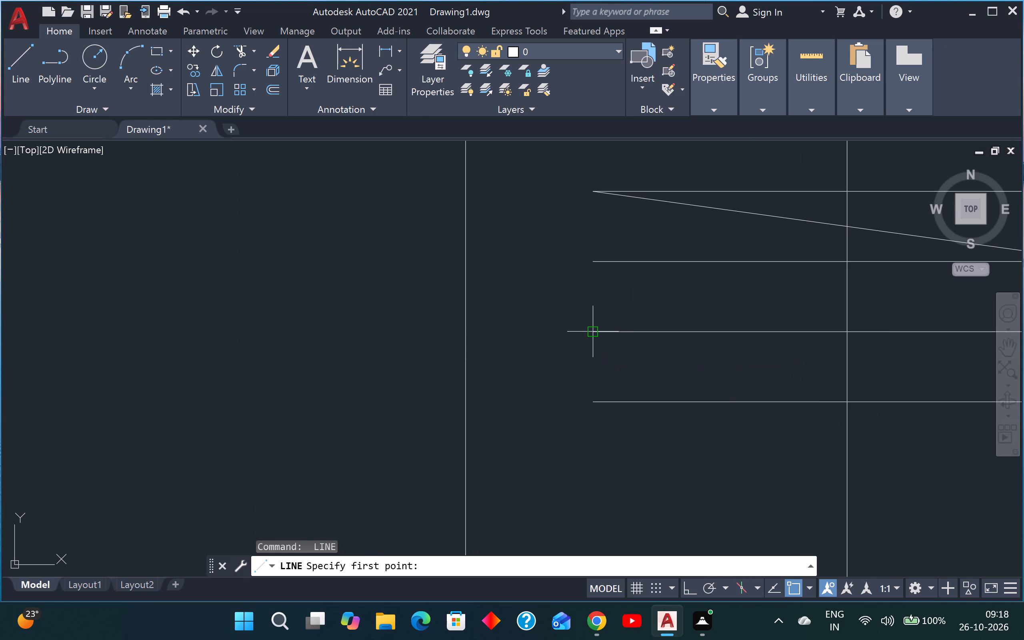
{"action": "left_click", "coordinate": [594, 335]}
{"action": "scroll", "coordinate": [610, 343], "scroll_direction": "down", "scroll_amount": 2}
{"action": "scroll", "coordinate": [758, 349], "scroll_direction": "up", "scroll_amount": 2}
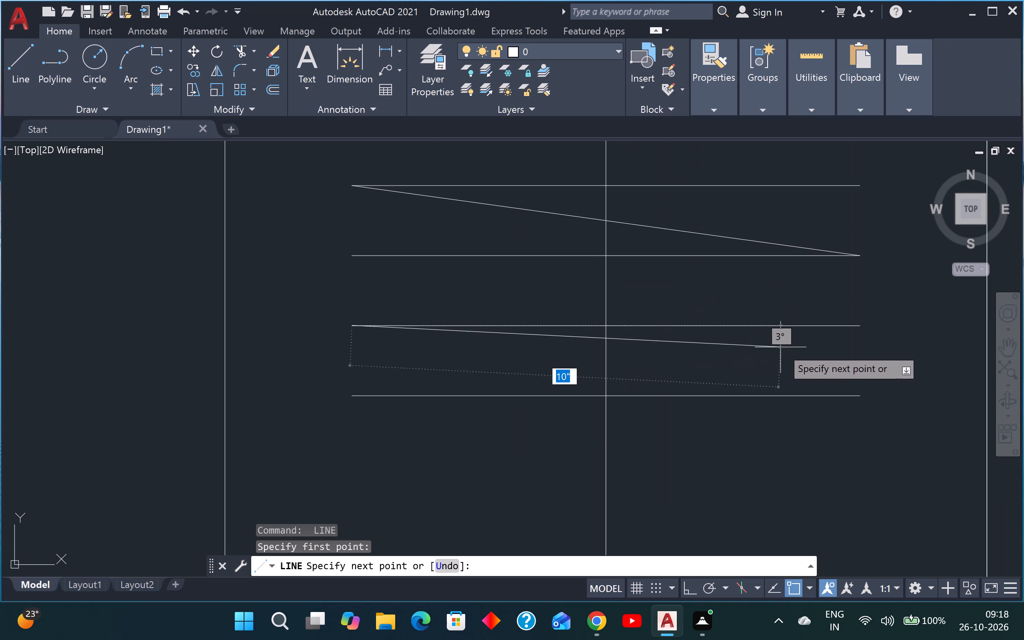
{"action": "left_click", "coordinate": [852, 394]}
{"action": "key", "text": "Escape"}
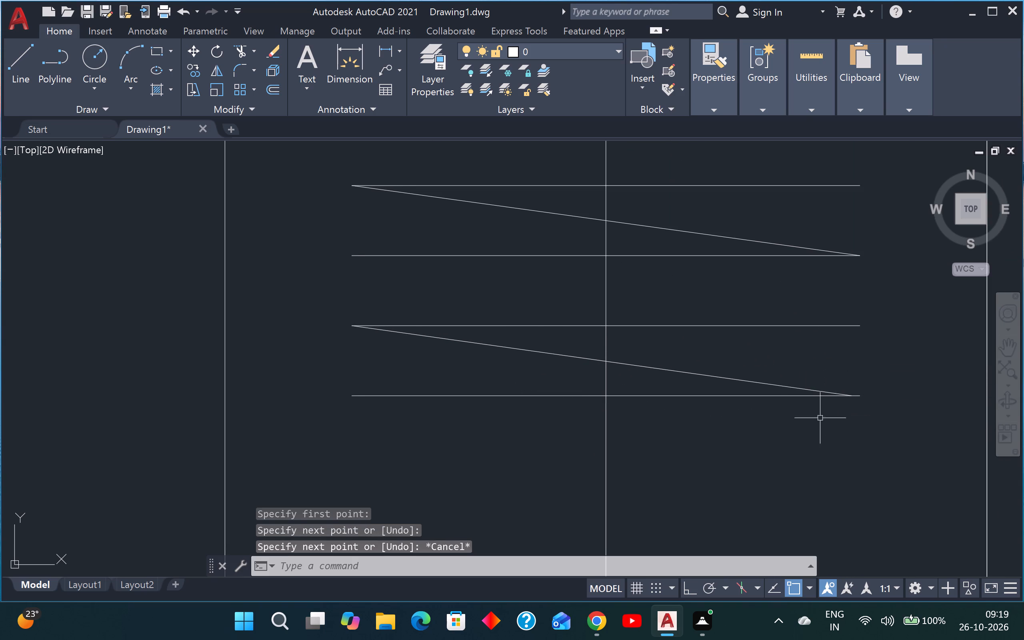
Stretch the lowest diagonal's lower endpoint to the right end of the lowest inset horizontal line.
{"action": "scroll", "coordinate": [842, 383], "scroll_direction": "up", "scroll_amount": 3}
{"action": "left_click", "coordinate": [777, 360]}
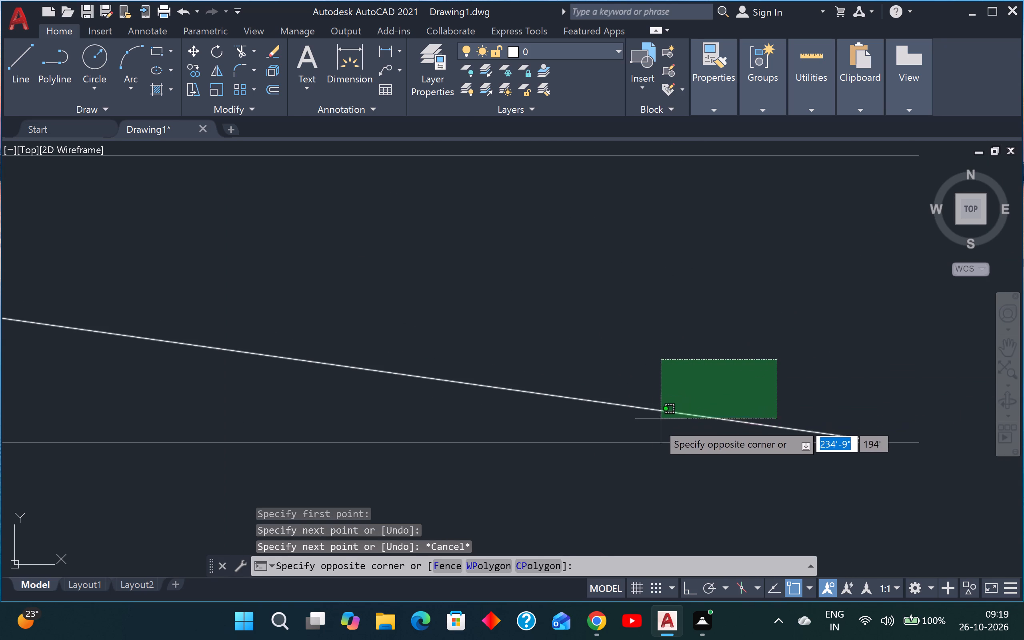
{"action": "left_click", "coordinate": [657, 425]}
{"action": "left_click", "coordinate": [886, 442]}
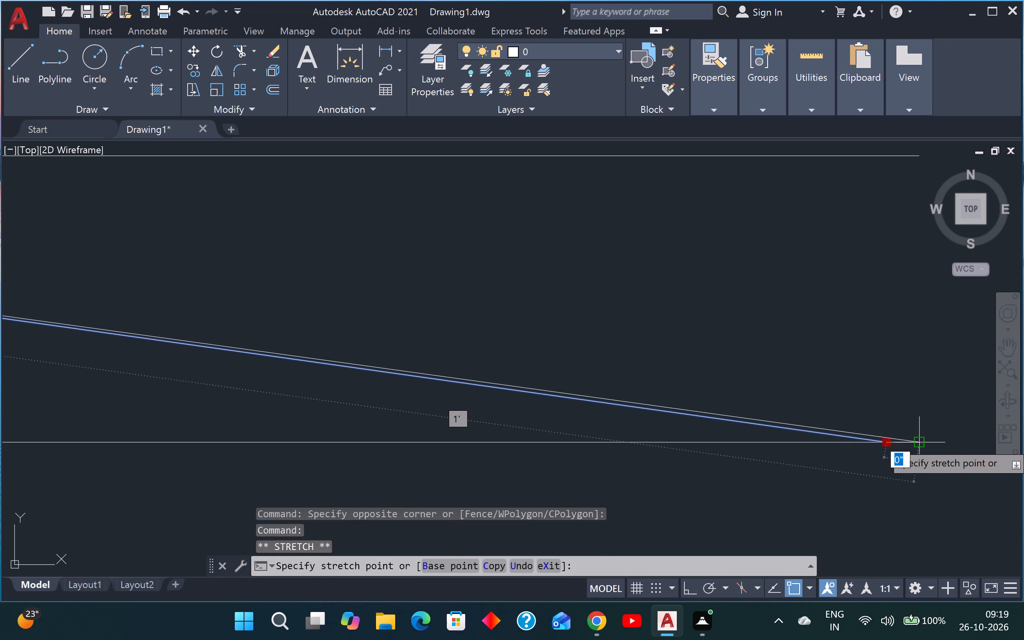
{"action": "left_click", "coordinate": [922, 442]}
{"action": "key", "text": "Escape"}
{"action": "scroll", "coordinate": [765, 373], "scroll_direction": "down", "scroll_amount": 3}
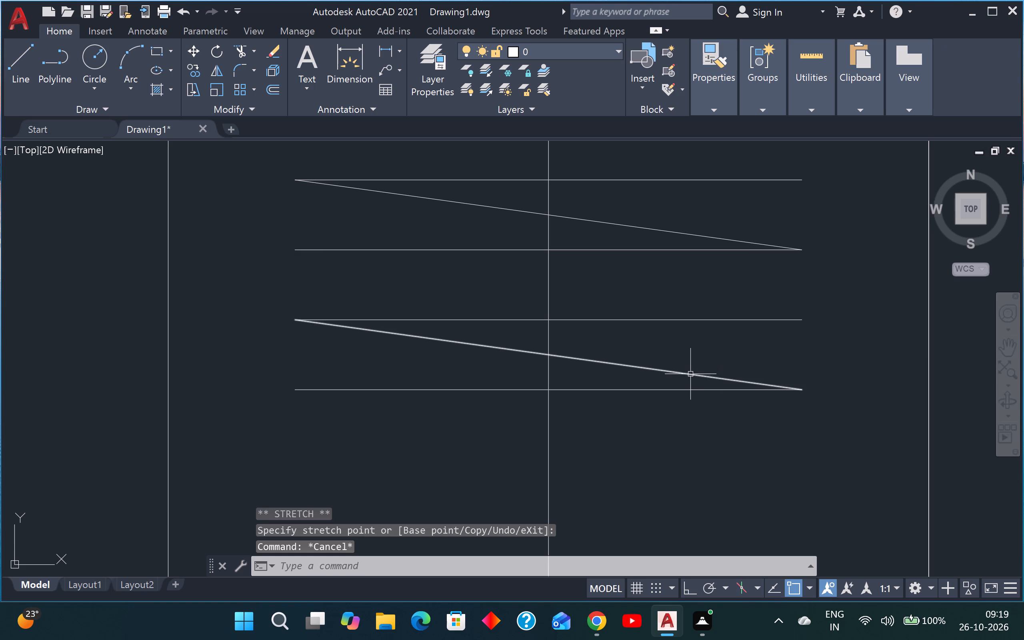
{"action": "key", "text": "Escape"}
{"action": "key", "text": "Escape"}
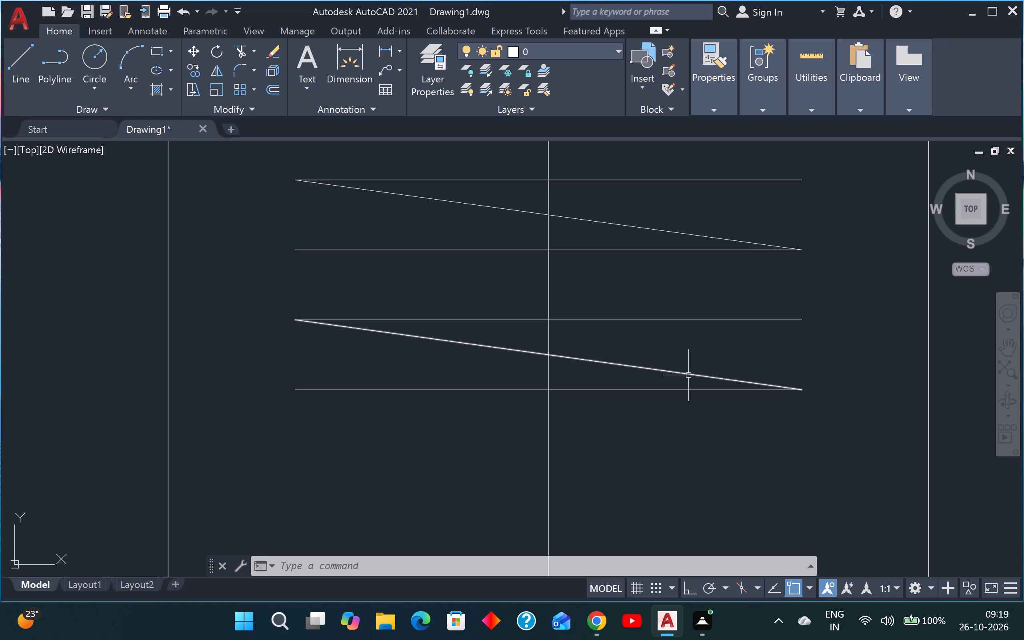
Examine the rectangle's inset lines and diagonals within the surrounding walls of the floor plan.
{"action": "scroll", "coordinate": [643, 310], "scroll_direction": "down", "scroll_amount": 3}
{"action": "scroll", "coordinate": [606, 361], "scroll_direction": "down", "scroll_amount": 3}
{"action": "scroll", "coordinate": [611, 360], "scroll_direction": "up", "scroll_amount": 2}
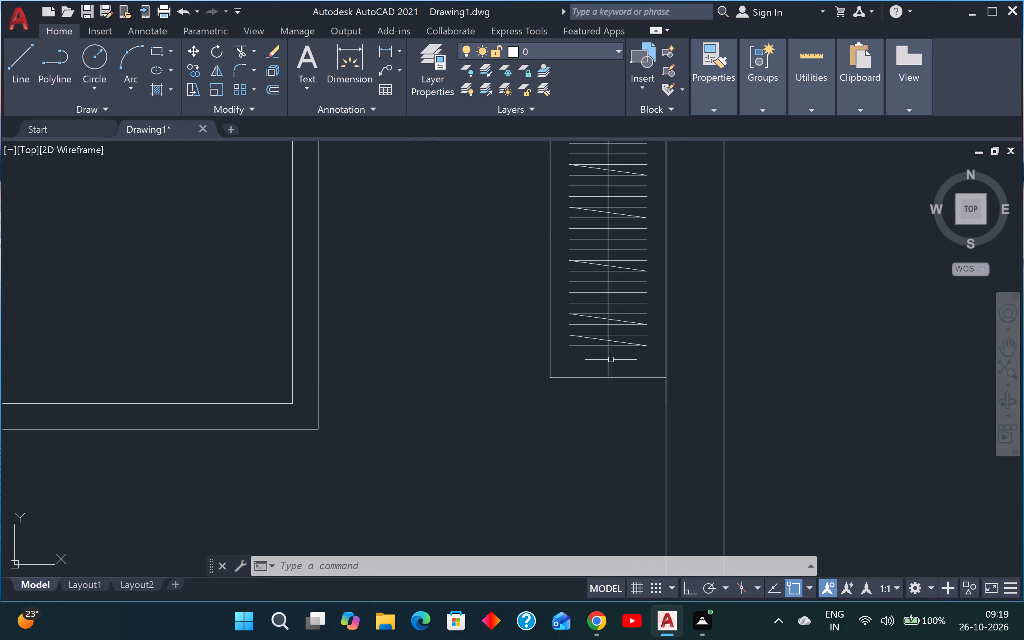
{"action": "scroll", "coordinate": [582, 379], "scroll_direction": "down", "scroll_amount": 3}
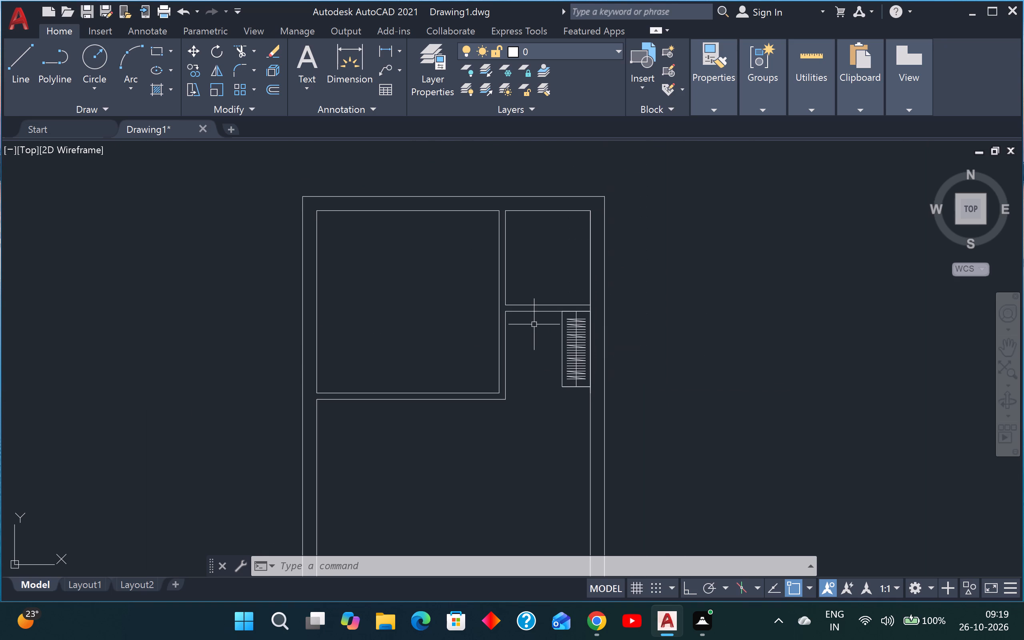
{"action": "middle_click_drag", "start_coordinate": [532, 355], "coordinate": [443, 398]}
{"action": "scroll", "coordinate": [444, 401], "scroll_direction": "up", "scroll_amount": 2}
{"action": "key", "text": "Escape"}
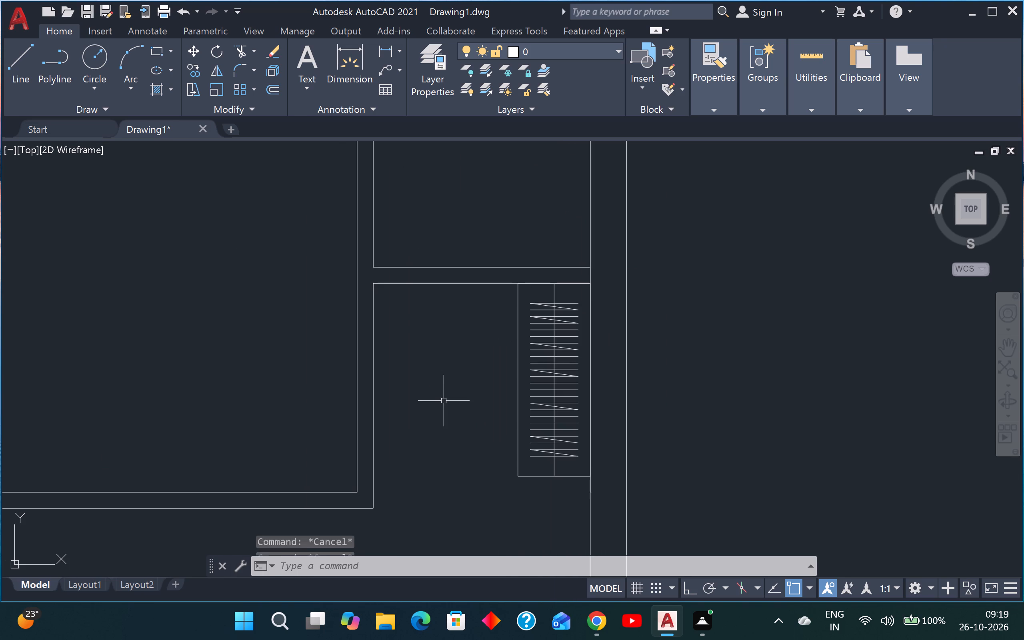
{"action": "key", "text": "Escape"}
{"action": "scroll", "coordinate": [455, 360], "scroll_direction": "down", "scroll_amount": 3}
{"action": "scroll", "coordinate": [448, 403], "scroll_direction": "up", "scroll_amount": 2}
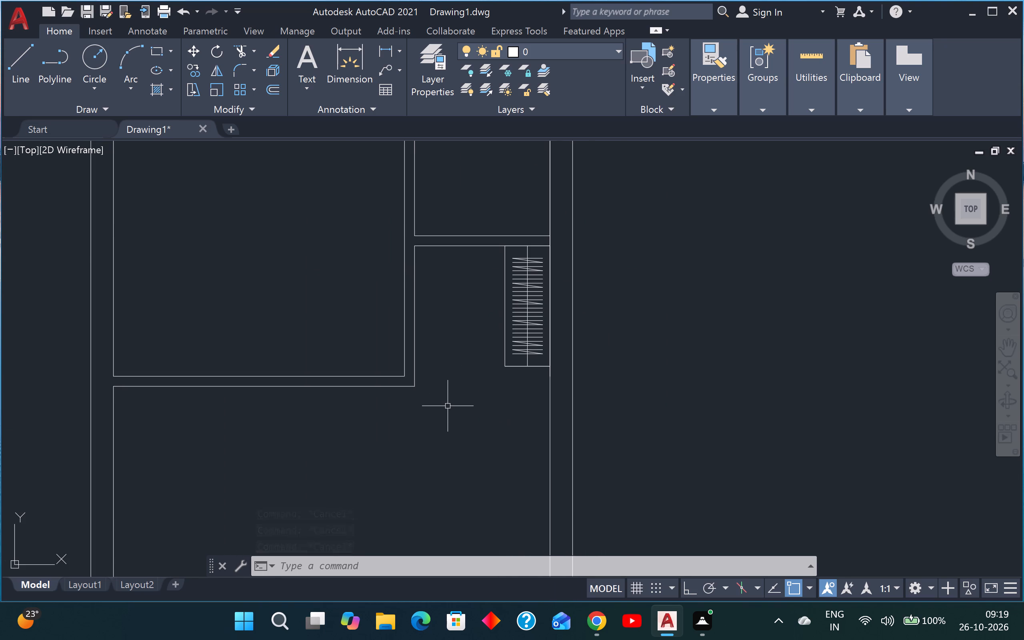
Insert the 36-inch refrigerator top-view block from the DesignCenter's Kitchens.dwg blocks, placing it outside the plan's right outer wall.
{"action": "key", "text": "ctrl+2"}
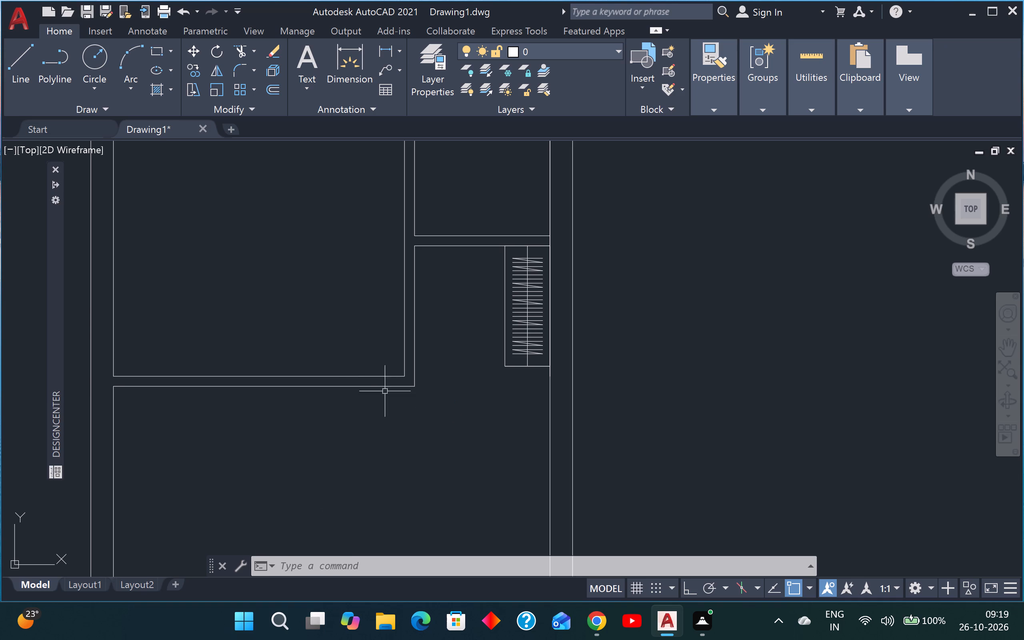
{"action": "left_click", "coordinate": [54, 286]}
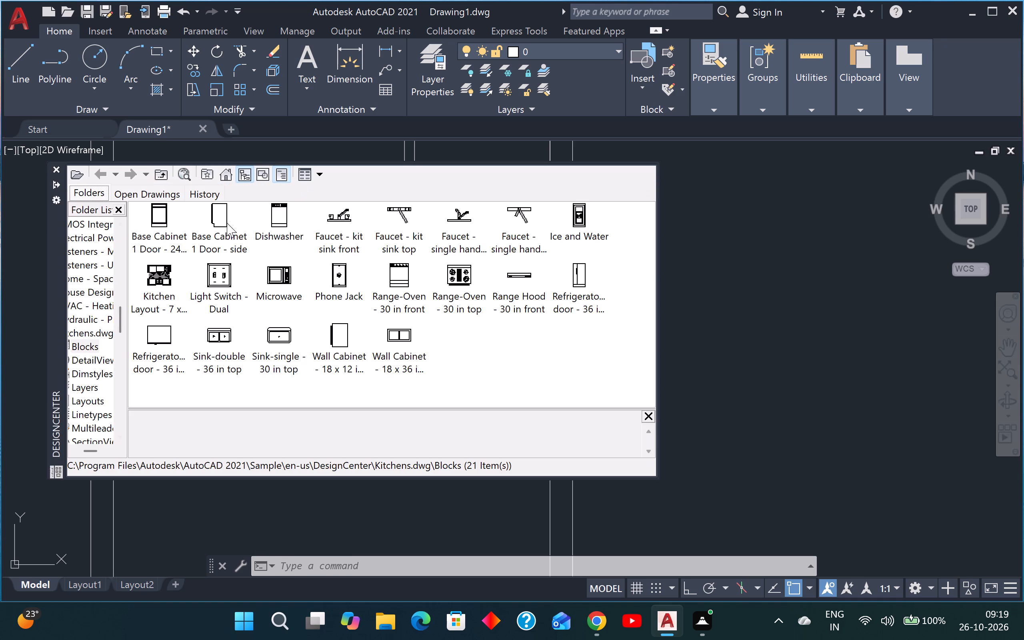
{"action": "left_click", "coordinate": [165, 178]}
{"action": "left_click", "coordinate": [128, 178]}
{"action": "double_click", "coordinate": [150, 213]}
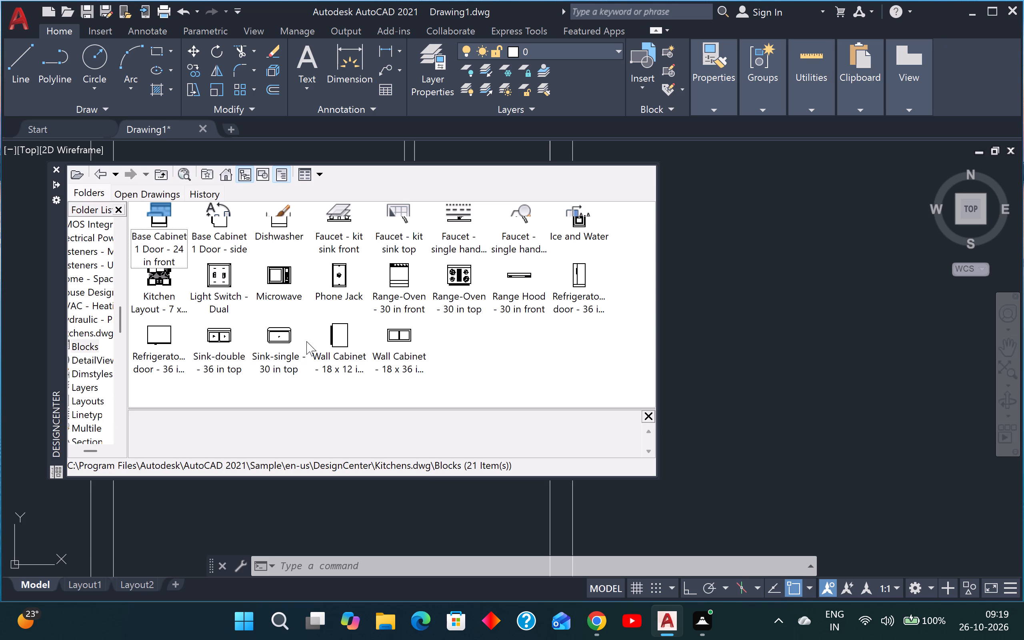
{"action": "left_click_drag", "start_coordinate": [152, 328], "coordinate": [724, 375]}
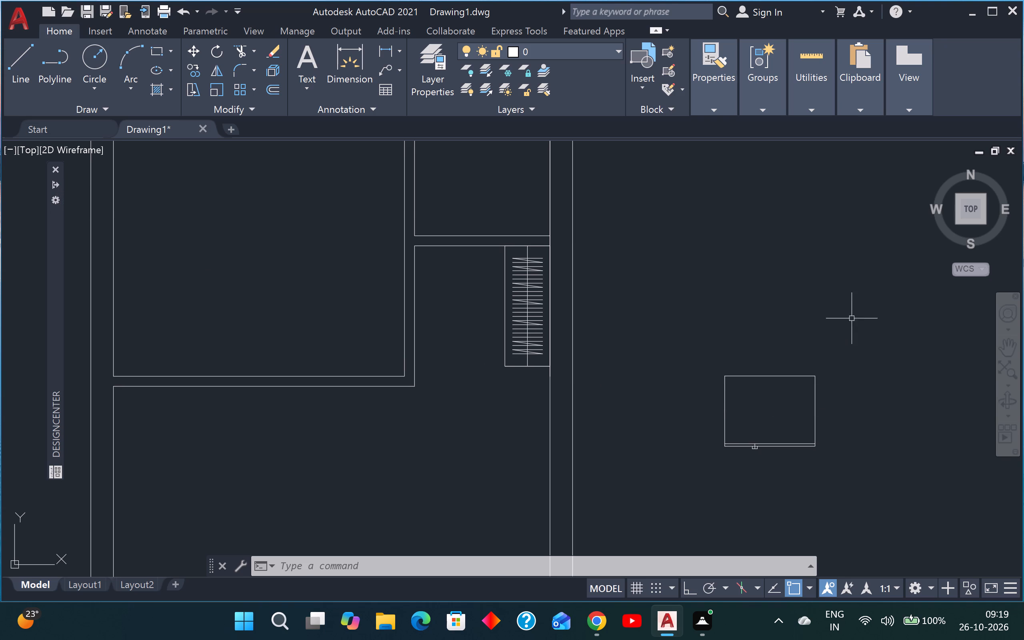
Rotate the refrigerator block 90° clockwise about its upper-right corner so its door side faces the plan.
{"action": "left_click", "coordinate": [852, 318]}
{"action": "left_click", "coordinate": [684, 467]}
{"action": "key", "text": "r"}
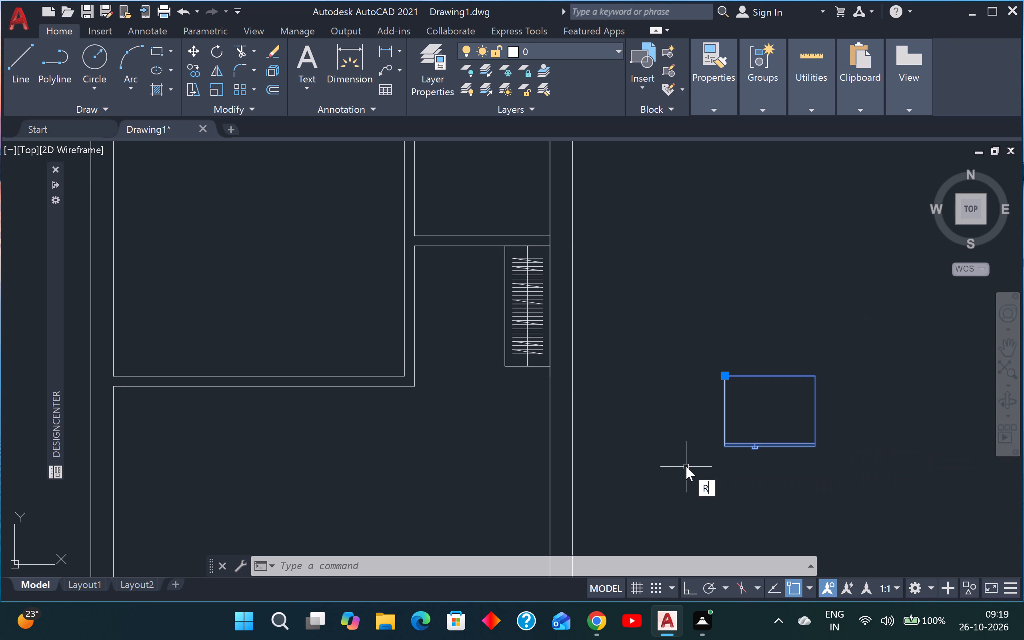
{"action": "key", "text": "o"}
{"action": "key", "text": "Return"}
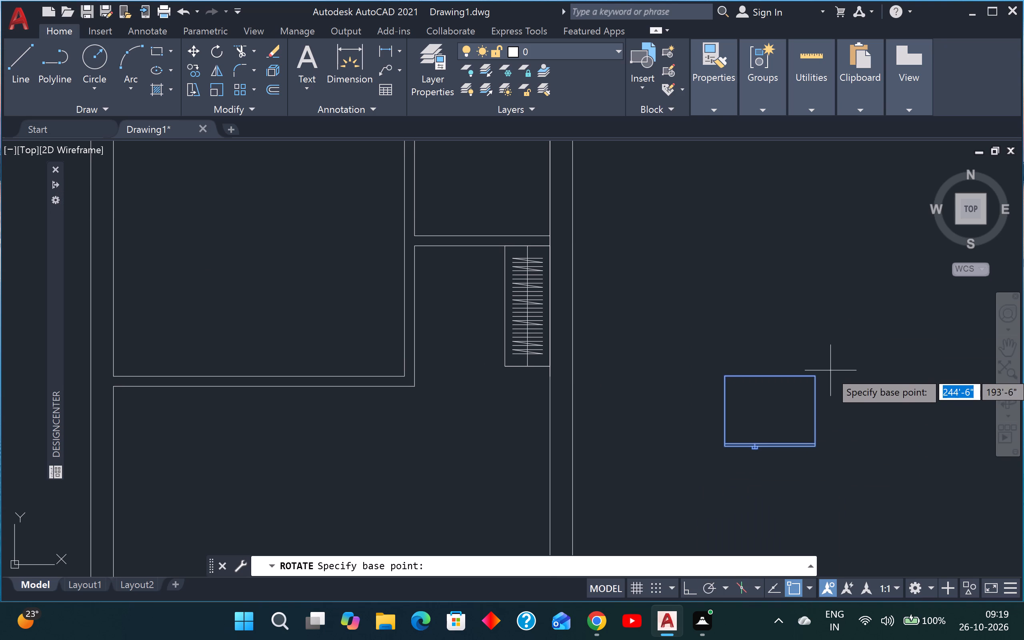
{"action": "left_click", "coordinate": [813, 373]}
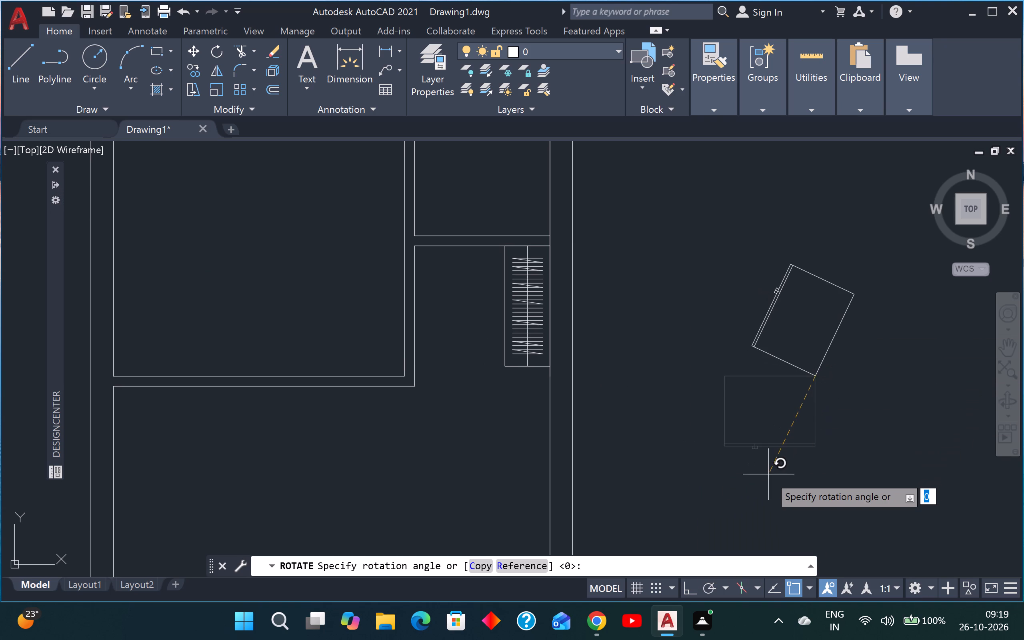
{"action": "key", "text": "F8"}
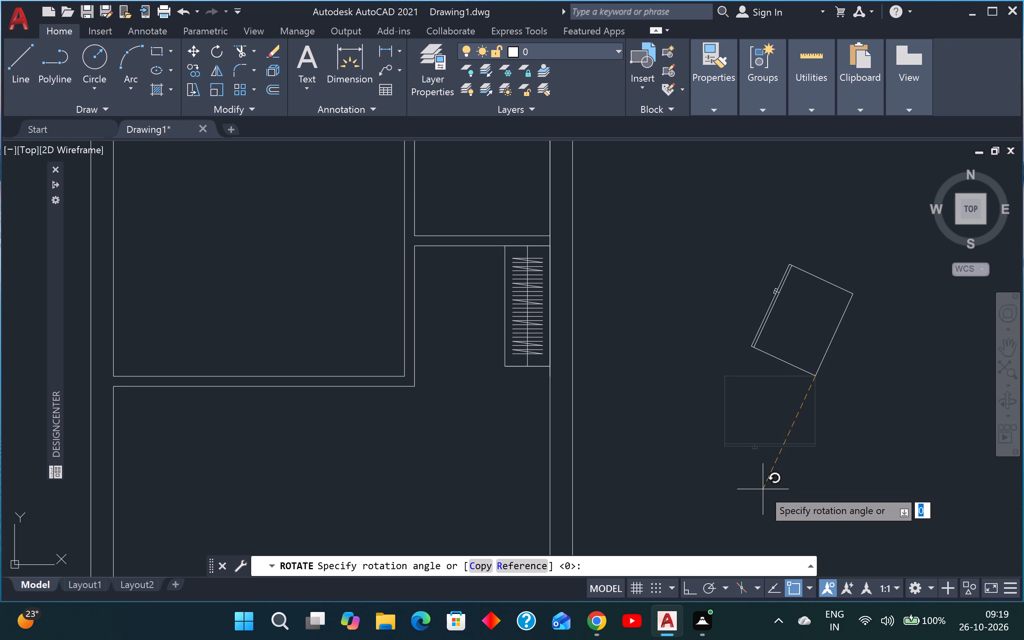
{"action": "left_click", "coordinate": [778, 496]}
{"action": "key", "text": "F8"}
Move the refrigerator block by its upper-right corner to the lower-right corner of the 18" by 4' rectangle.
{"action": "left_click", "coordinate": [863, 254]}
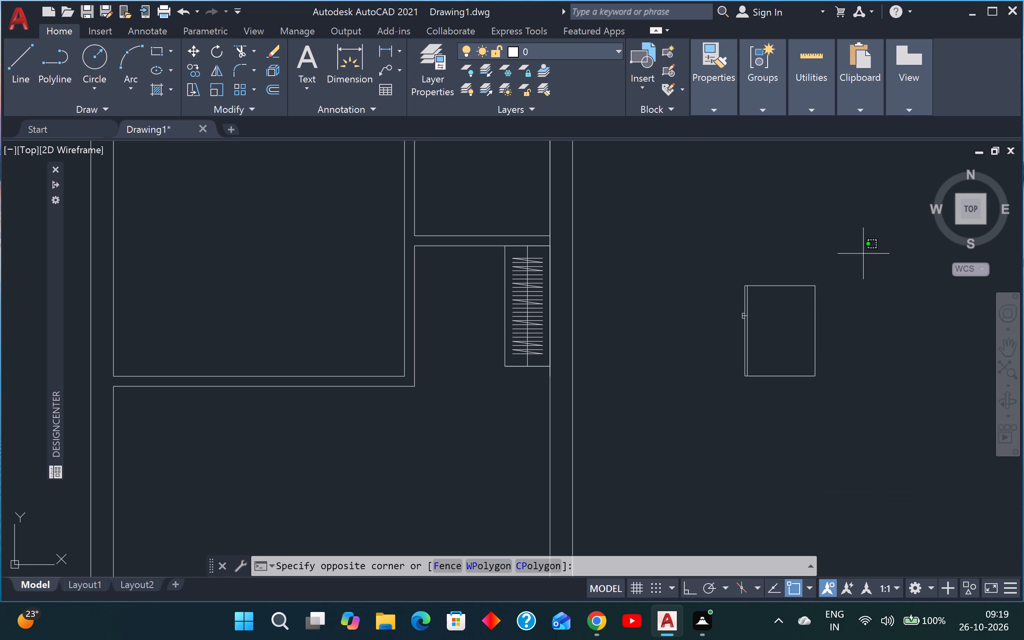
{"action": "left_click", "coordinate": [698, 442]}
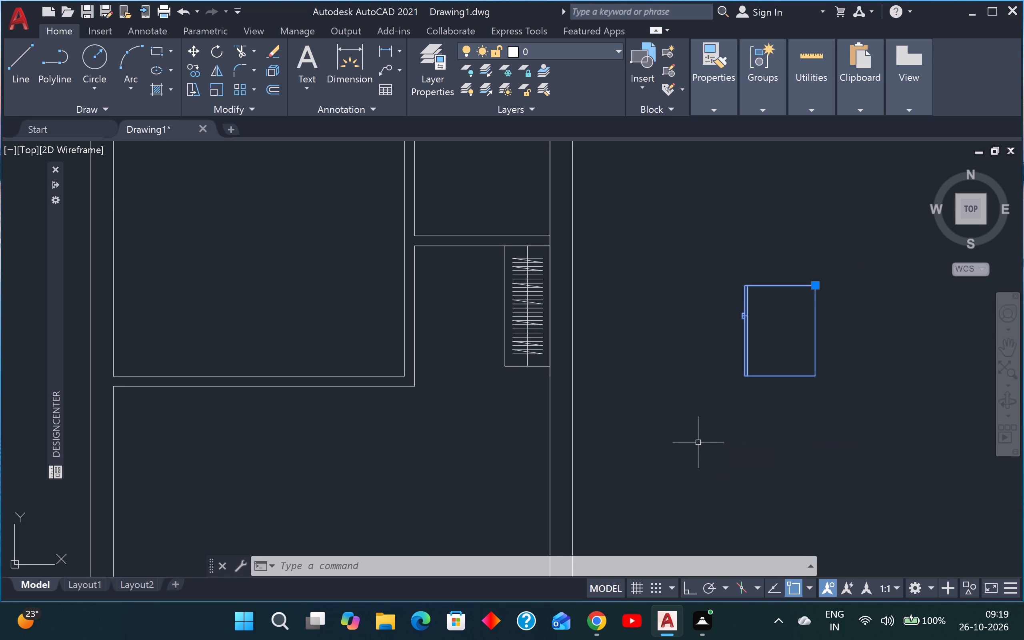
{"action": "type", "text": "M"}
{"action": "key", "text": "space"}
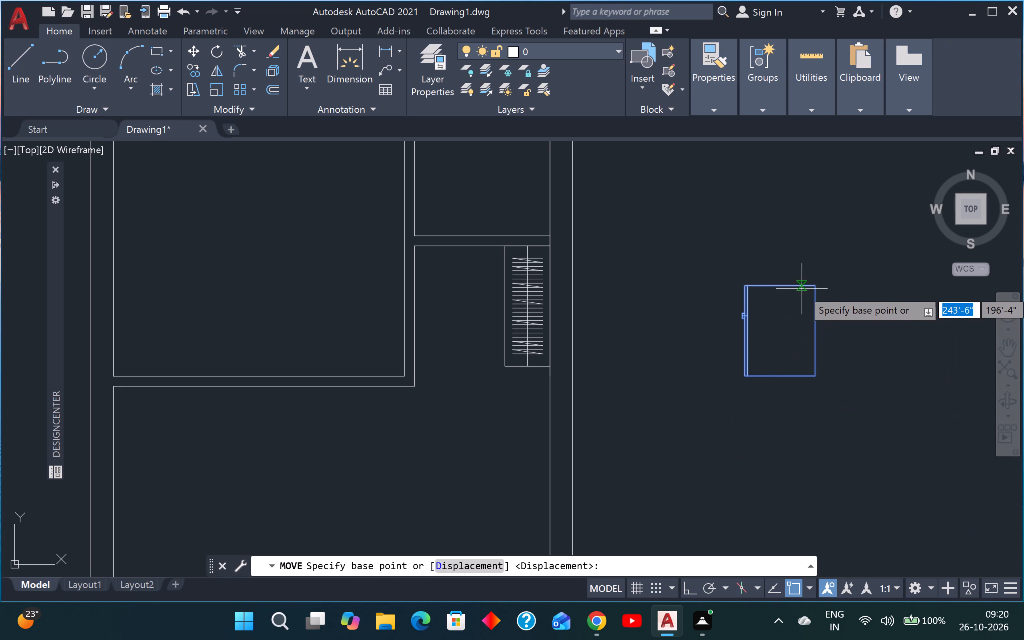
{"action": "left_click", "coordinate": [819, 286]}
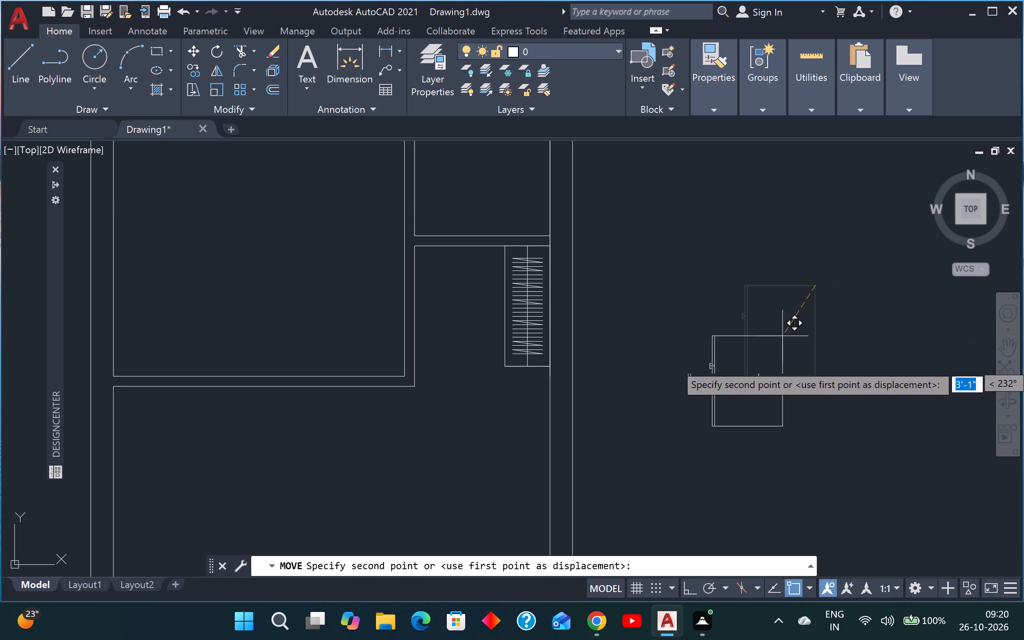
{"action": "scroll", "coordinate": [533, 366], "scroll_direction": "up", "scroll_amount": 4}
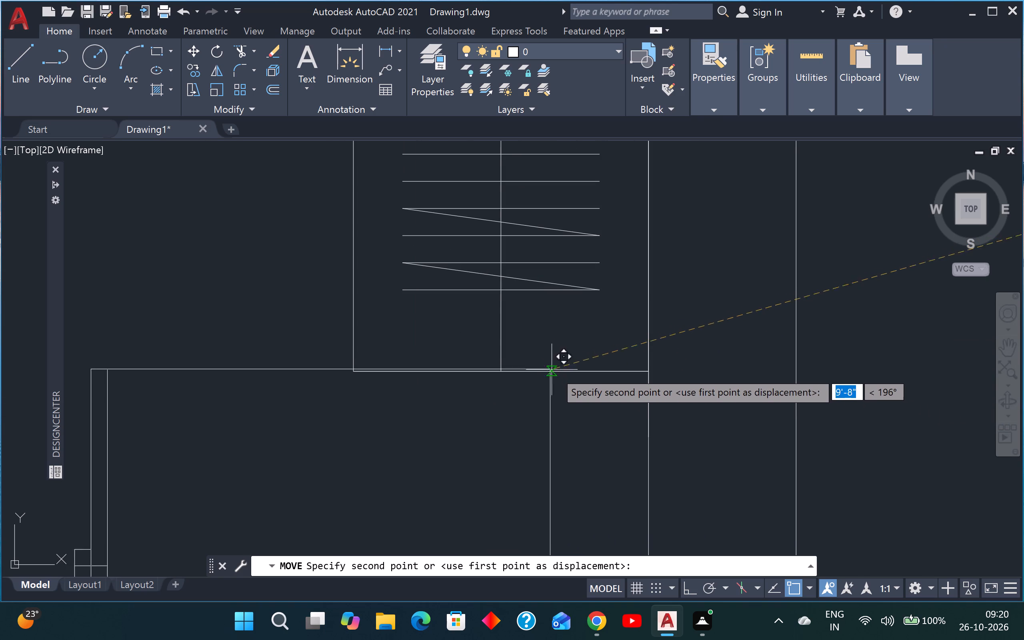
{"action": "left_click", "coordinate": [648, 368]}
{"action": "scroll", "coordinate": [659, 363], "scroll_direction": "down", "scroll_amount": 4}
{"action": "scroll", "coordinate": [560, 406], "scroll_direction": "up", "scroll_amount": 3}
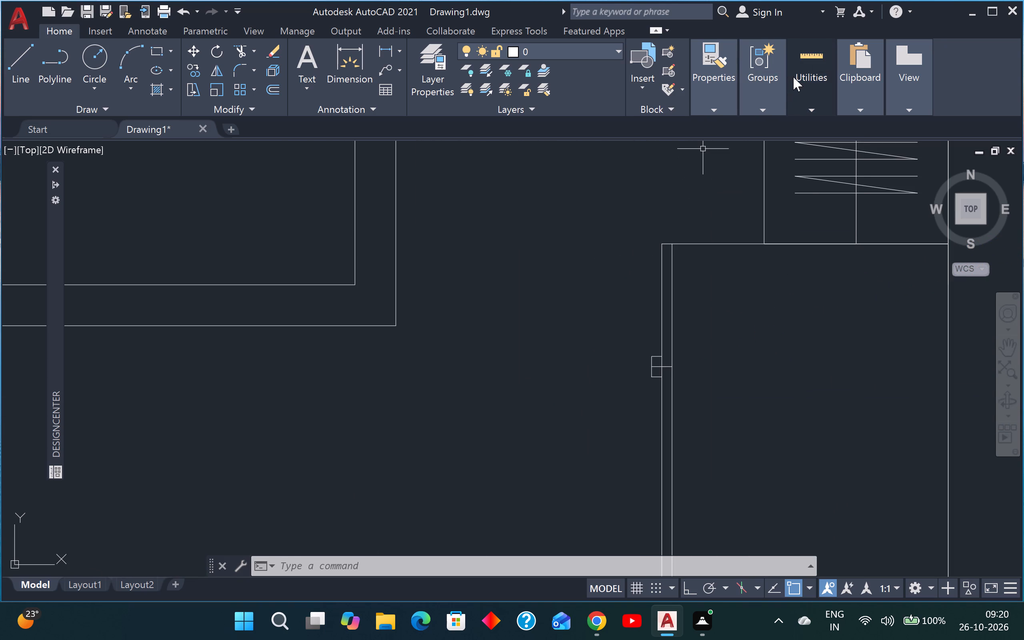
Quick-measure the clearances around the refrigerator, the detailed rectangle and the neighbouring rooms.
{"action": "left_click", "coordinate": [814, 122]}
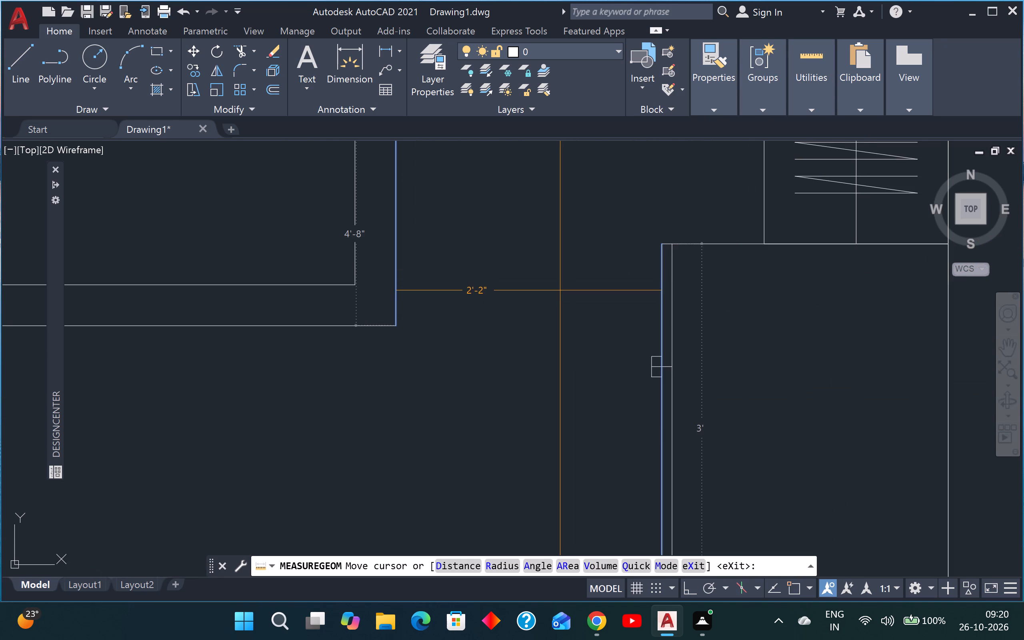
{"action": "scroll", "coordinate": [561, 290], "scroll_direction": "down", "scroll_amount": 2}
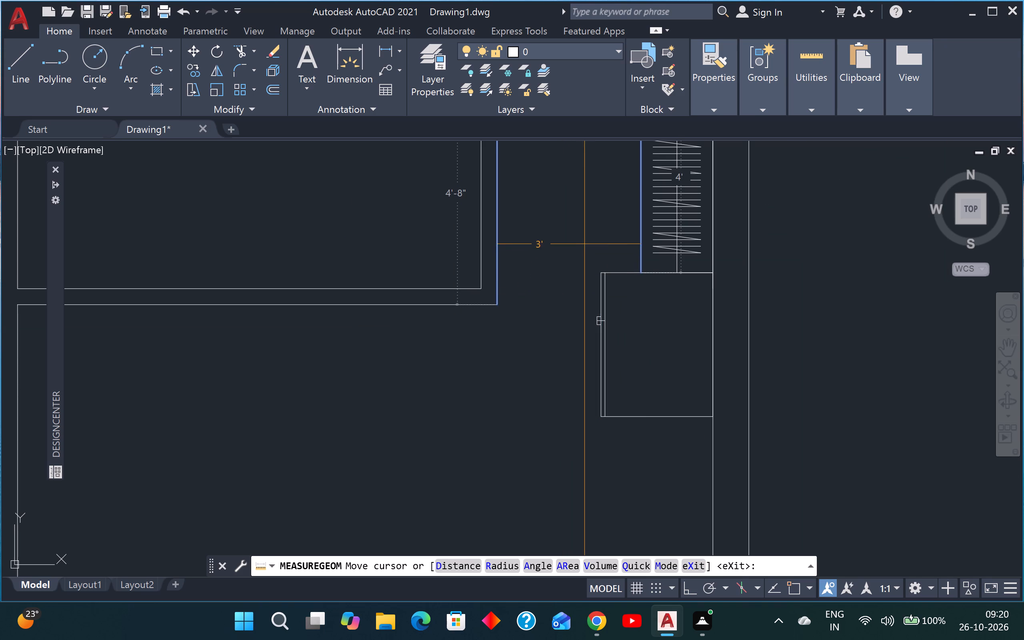
{"action": "scroll", "coordinate": [584, 244], "scroll_direction": "down", "scroll_amount": 2}
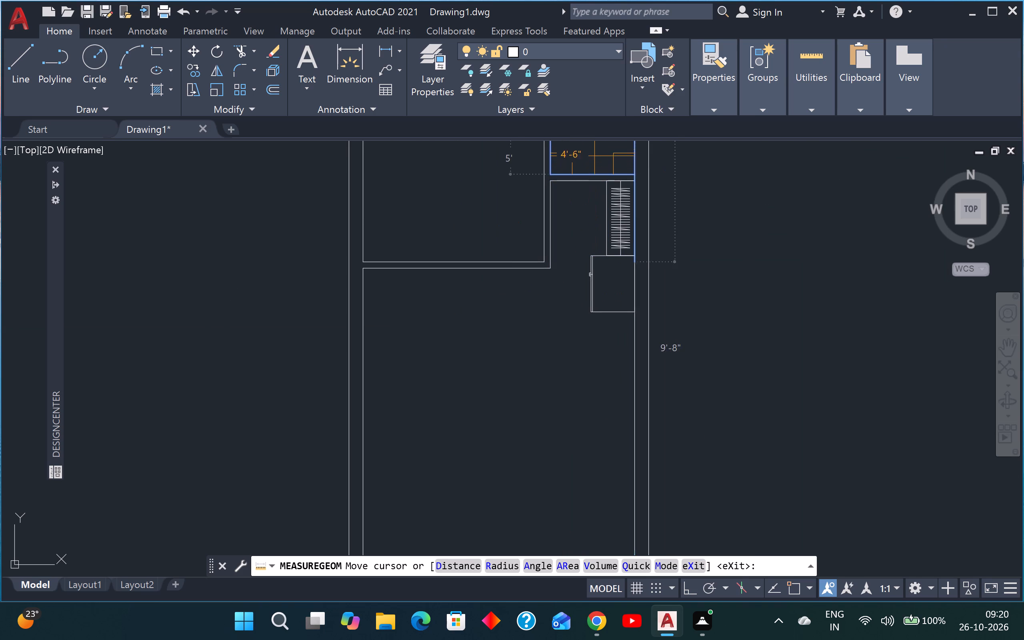
{"action": "scroll", "coordinate": [596, 139], "scroll_direction": "down", "scroll_amount": 2}
{"action": "scroll", "coordinate": [596, 142], "scroll_direction": "up", "scroll_amount": 1}
{"action": "middle_click_drag", "start_coordinate": [596, 142], "coordinate": [584, 301]}
{"action": "scroll", "coordinate": [584, 300], "scroll_direction": "down", "scroll_amount": 2}
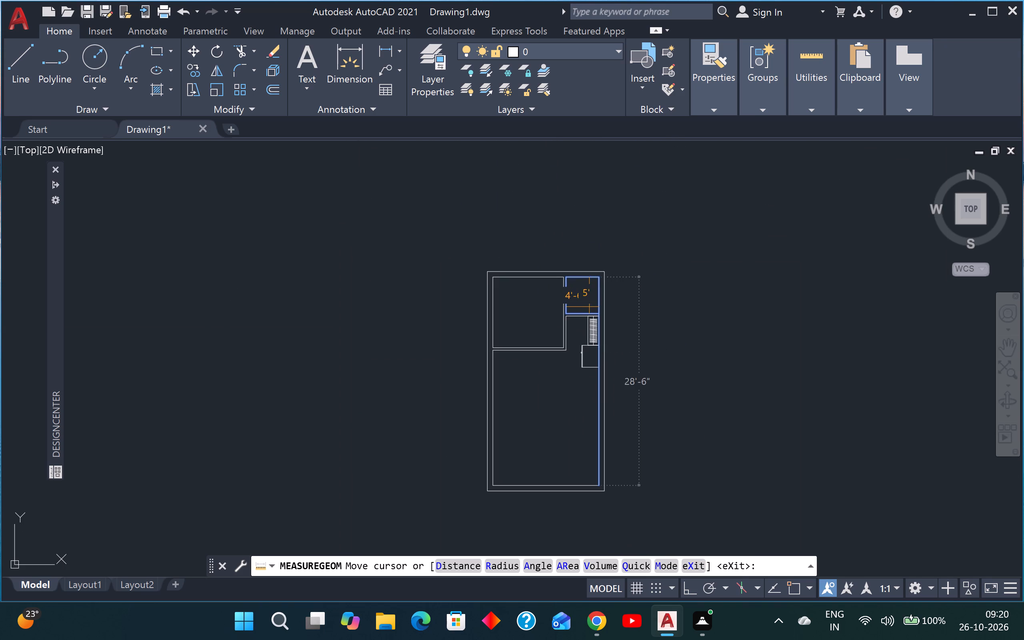
{"action": "key", "text": "Escape"}
{"action": "scroll", "coordinate": [577, 324], "scroll_direction": "up", "scroll_amount": 2}
{"action": "key", "text": "Escape"}
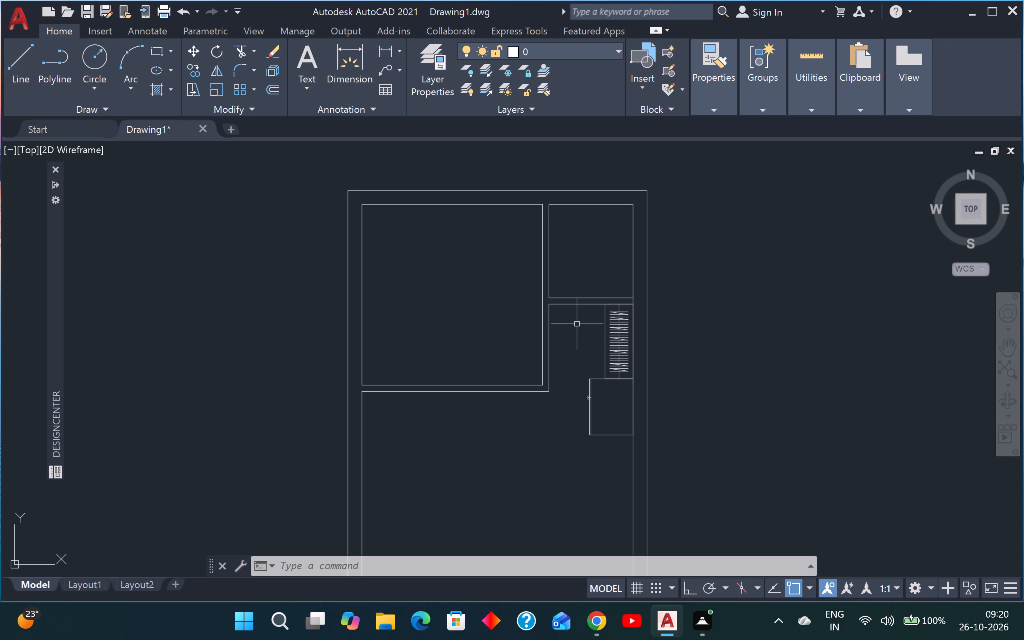
{"action": "key", "text": "Escape"}
{"action": "key", "text": "Escape"}
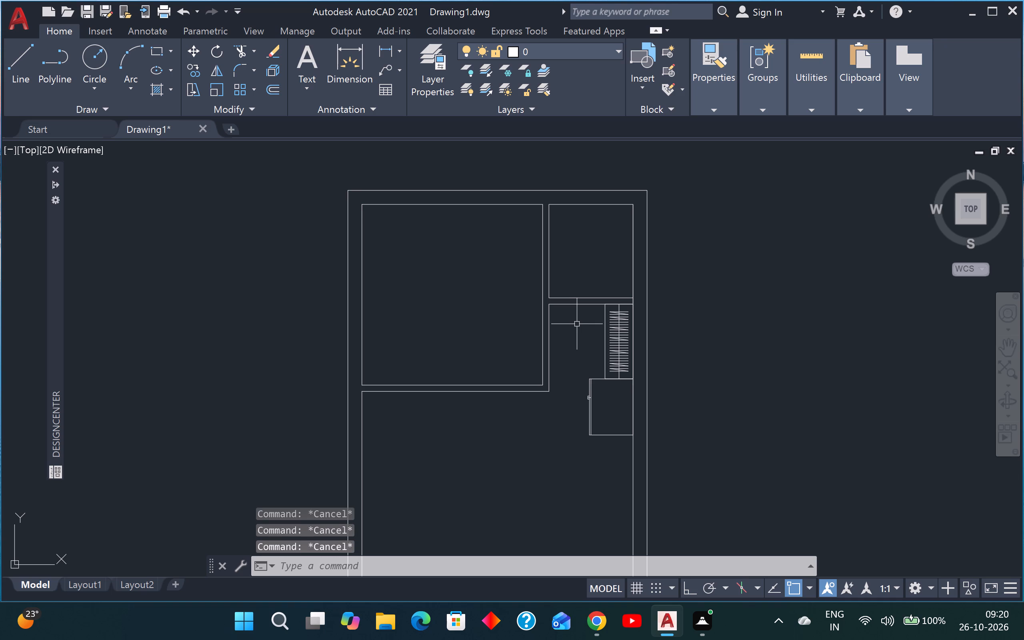
Draw a wall stub from the partition's outer corner below the large room: 2' down, 4" left and 2' back up.
{"action": "scroll", "coordinate": [570, 325], "scroll_direction": "down", "scroll_amount": 2}
{"action": "middle_click_drag", "start_coordinate": [561, 407], "coordinate": [594, 376]}
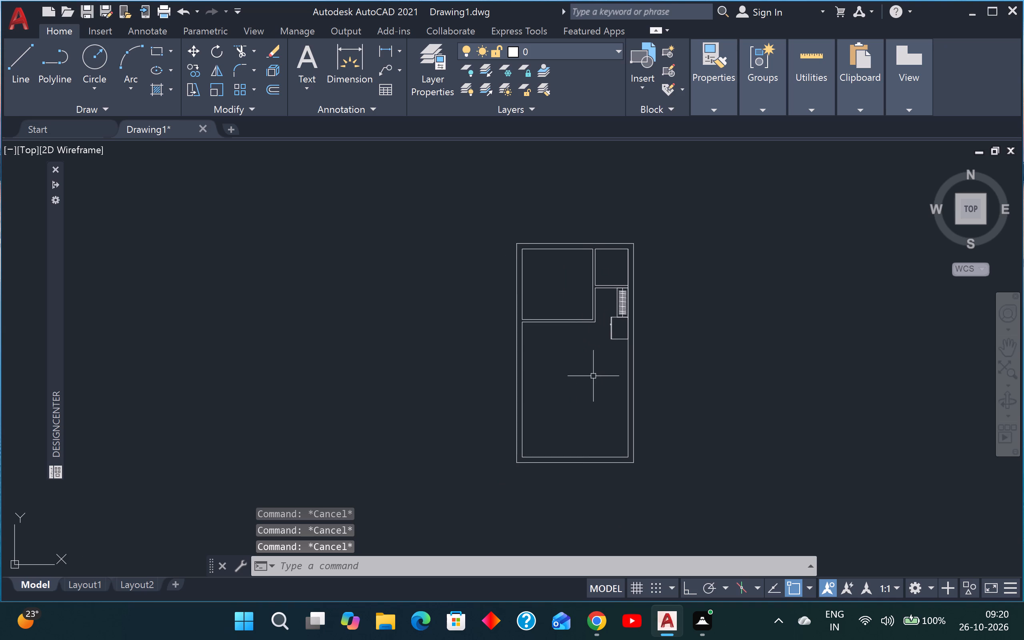
{"action": "scroll", "coordinate": [585, 377], "scroll_direction": "up", "scroll_amount": 1}
{"action": "middle_click_drag", "start_coordinate": [581, 368], "coordinate": [576, 455]}
{"action": "key", "text": "Escape"}
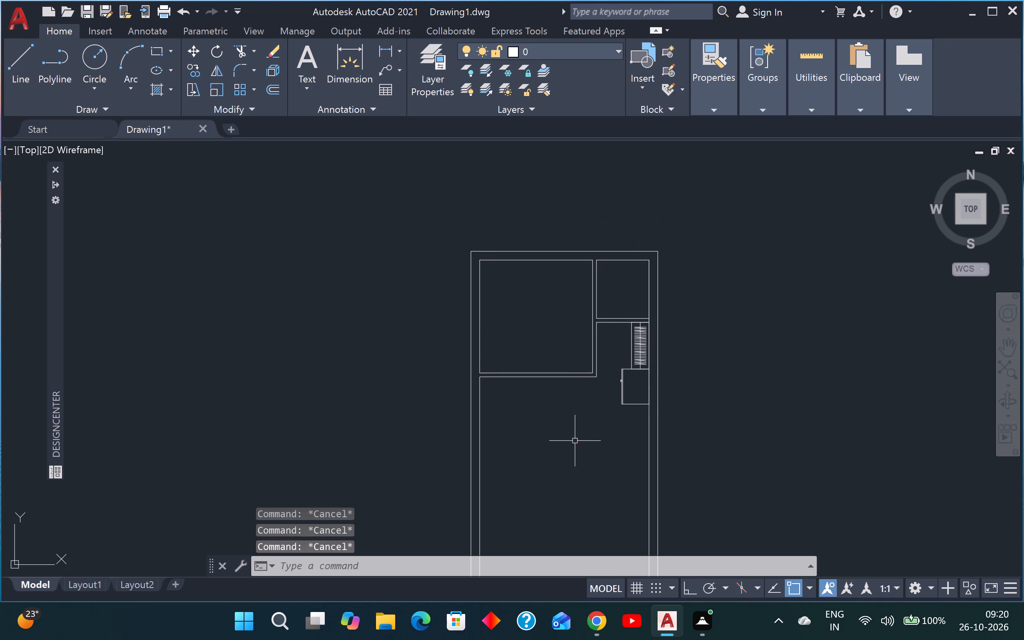
{"action": "type", "text": "L"}
{"action": "key", "text": "space"}
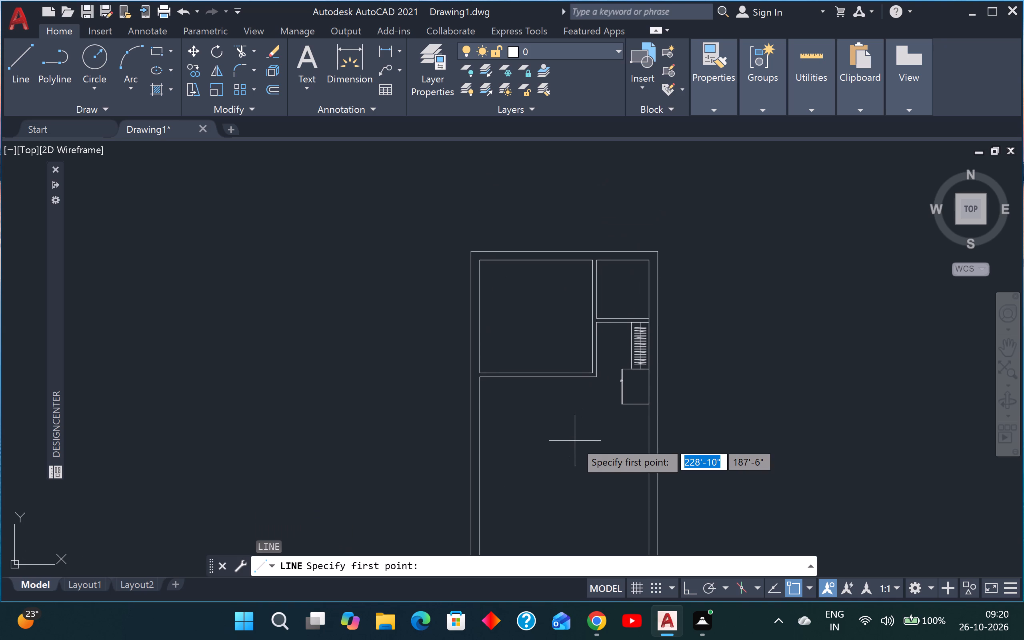
{"action": "scroll", "coordinate": [600, 379], "scroll_direction": "up", "scroll_amount": 3}
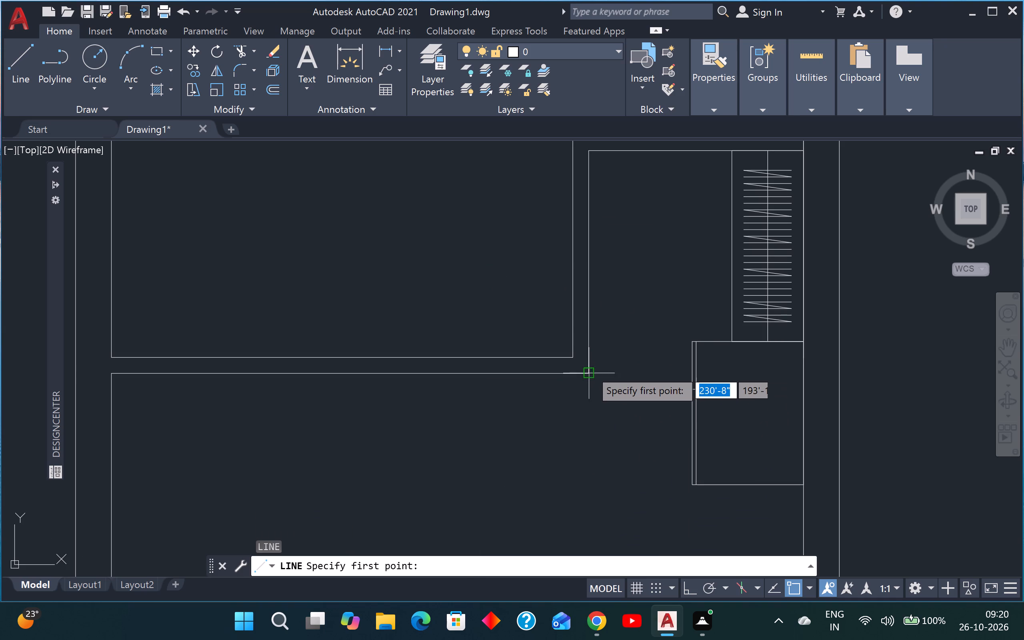
{"action": "left_click", "coordinate": [586, 374]}
{"action": "scroll", "coordinate": [592, 496], "scroll_direction": "down", "scroll_amount": 3}
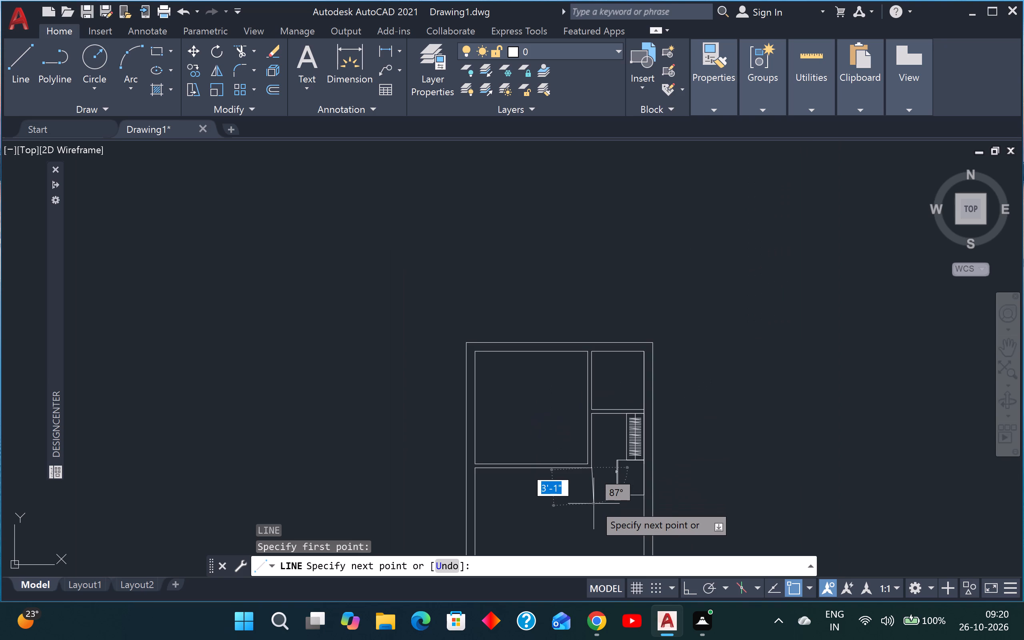
{"action": "key", "text": "F8"}
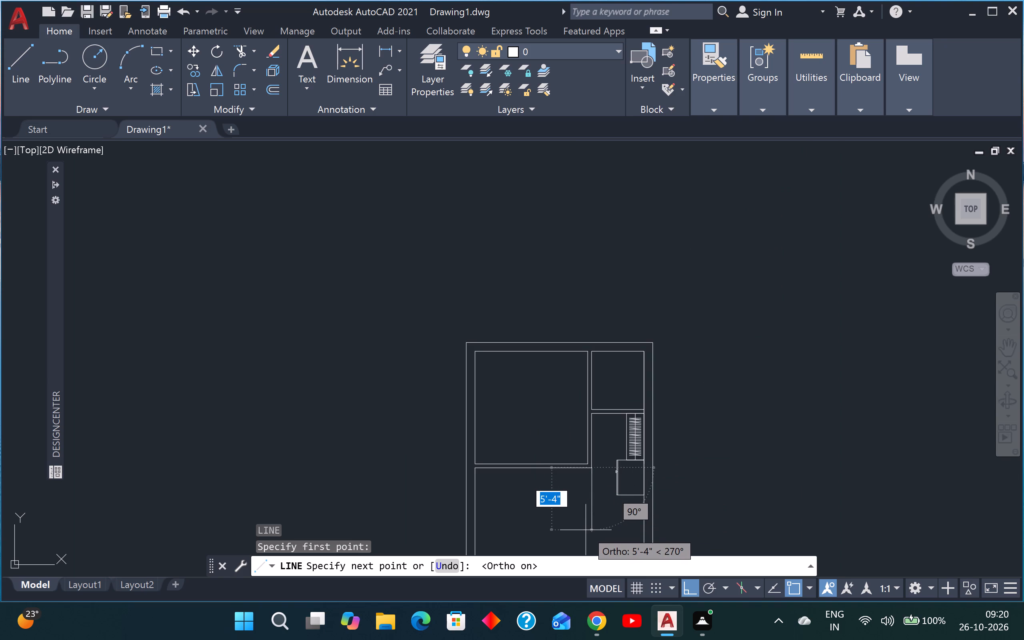
{"action": "type", "text": "2'"}
{"action": "key", "text": "Return"}
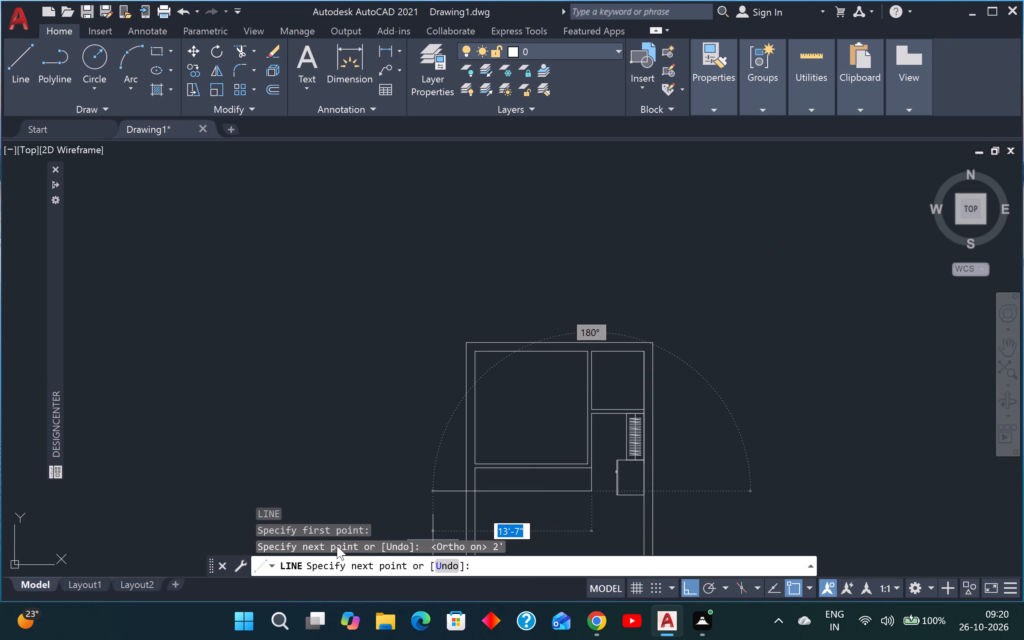
{"action": "type", "text": "4\""}
{"action": "key", "text": "Return"}
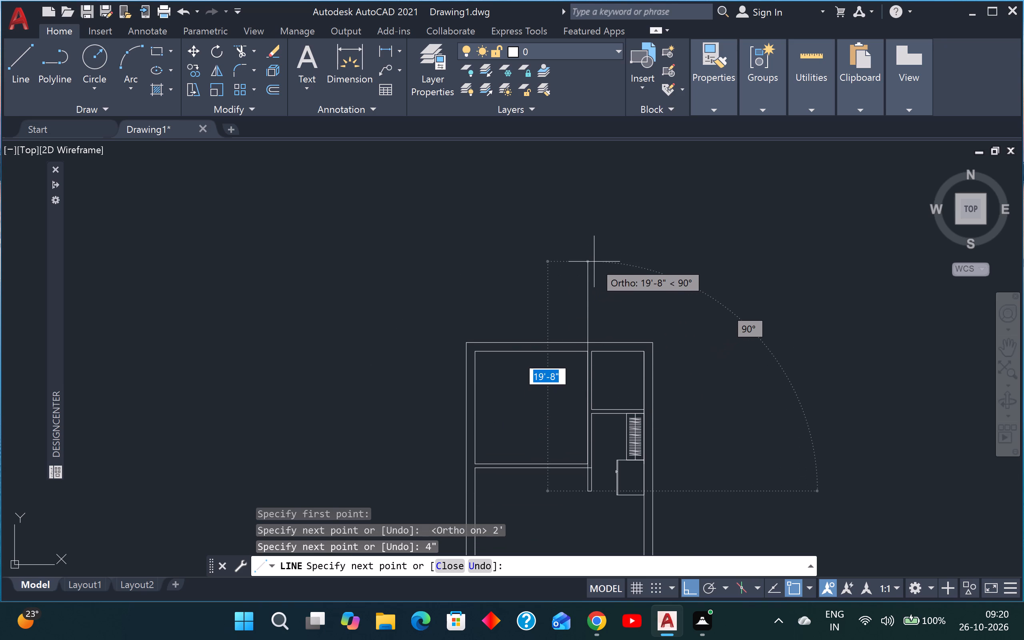
{"action": "key", "text": "2"}
{"action": "key", "text": "apostrophe"}
{"action": "key", "text": "Return"}
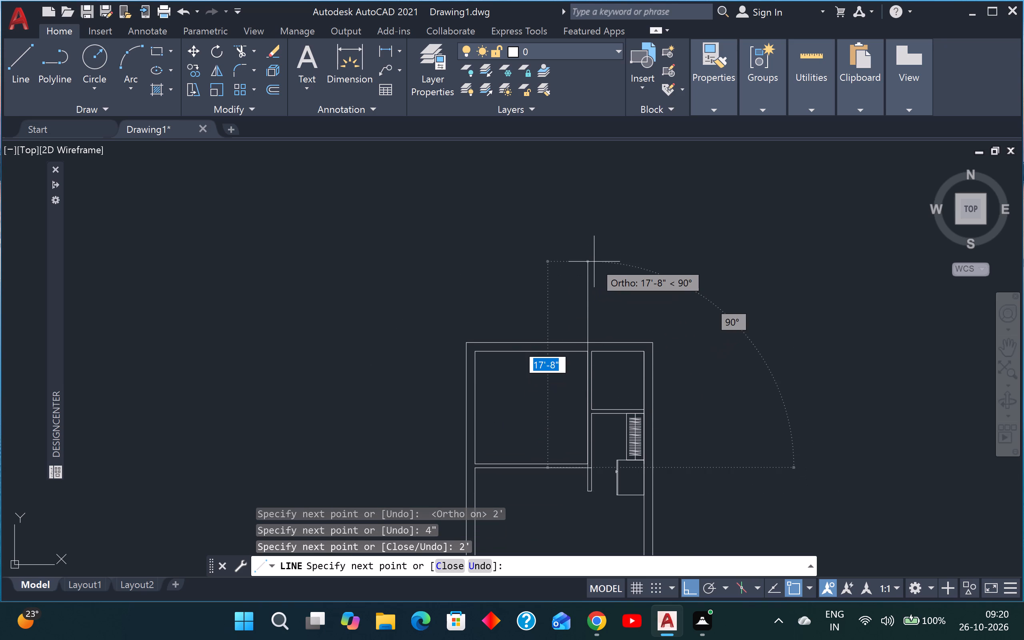
{"action": "key", "text": "Escape"}
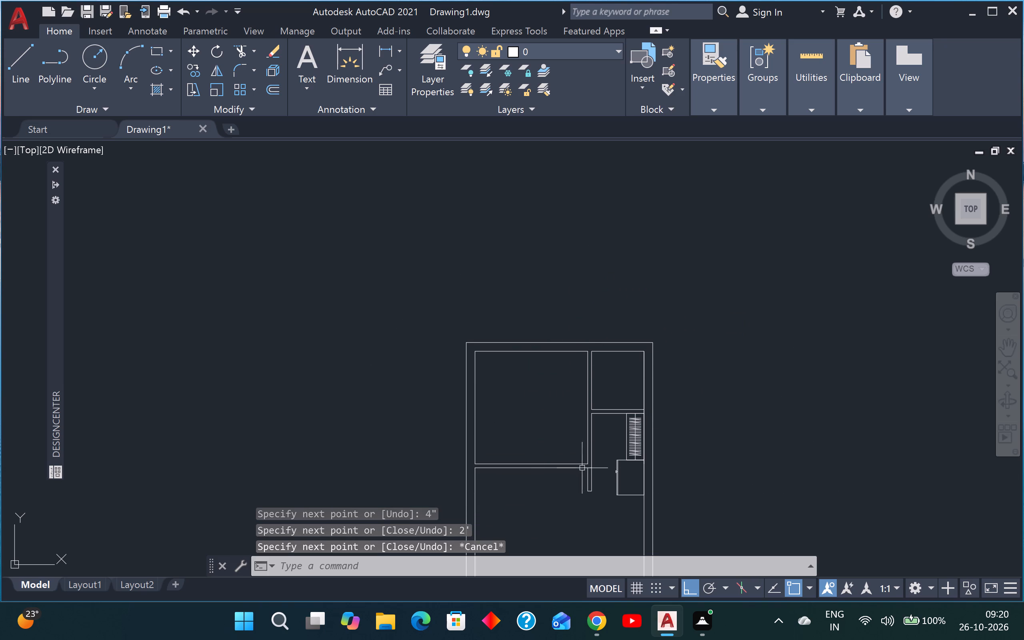
Trim the horizontal partition line crossing the top of the new 4" wall stub so the walls join openly.
{"action": "scroll", "coordinate": [582, 465], "scroll_direction": "up", "scroll_amount": 5}
{"action": "type", "text": "TR"}
{"action": "key", "text": "space"}
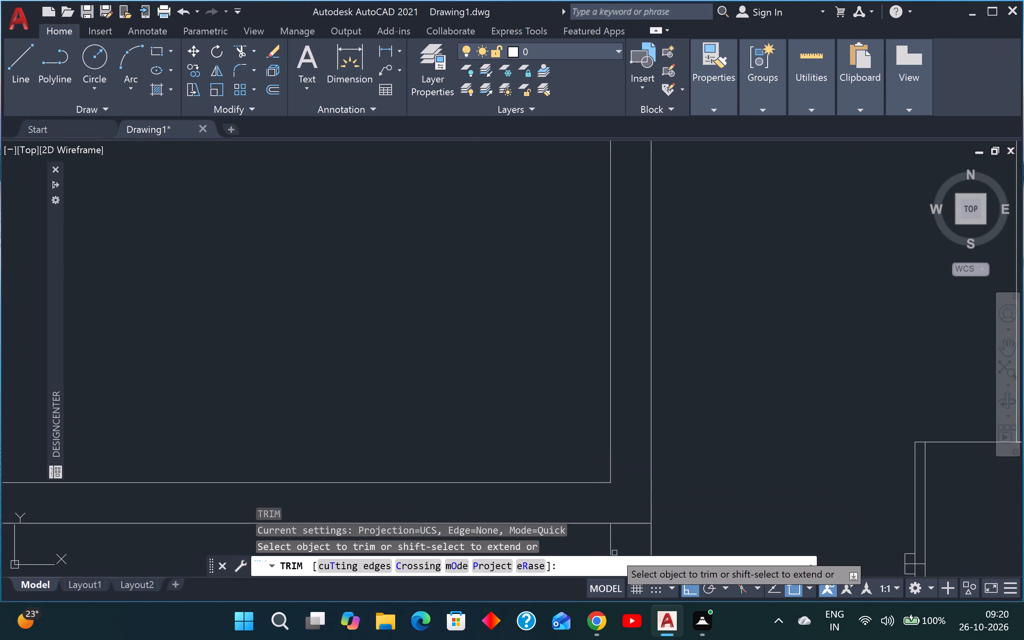
{"action": "scroll", "coordinate": [625, 553], "scroll_direction": "up", "scroll_amount": 3}
{"action": "left_click", "coordinate": [667, 402]}
{"action": "left_click", "coordinate": [658, 460]}
{"action": "scroll", "coordinate": [665, 433], "scroll_direction": "down", "scroll_amount": 4}
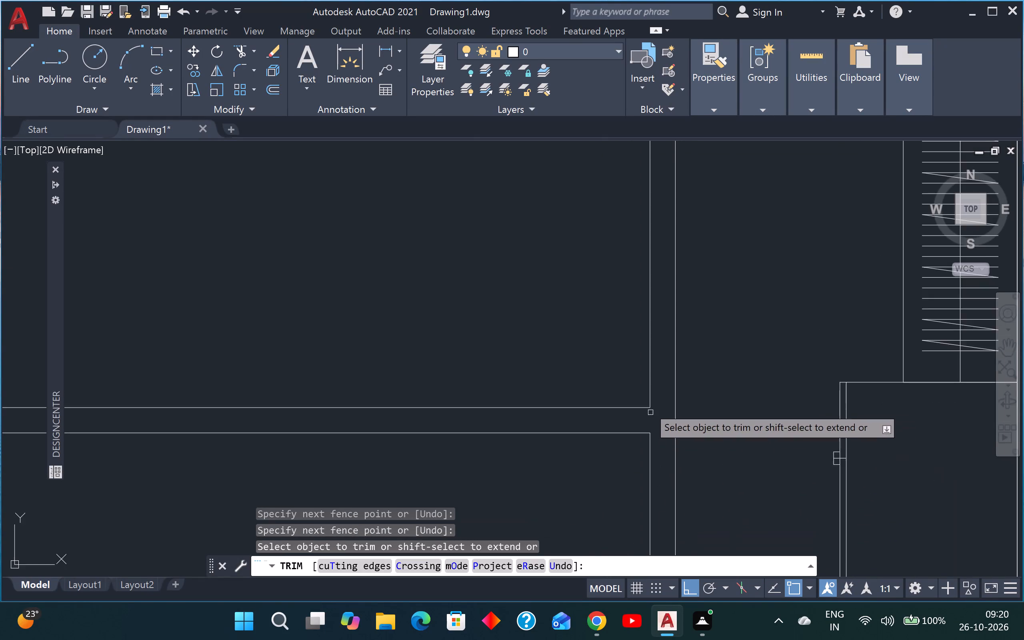
{"action": "scroll", "coordinate": [648, 405], "scroll_direction": "down", "scroll_amount": 4}
{"action": "middle_click_drag", "start_coordinate": [615, 444], "coordinate": [653, 480]}
{"action": "key", "text": "Escape"}
{"action": "key", "text": "Escape"}
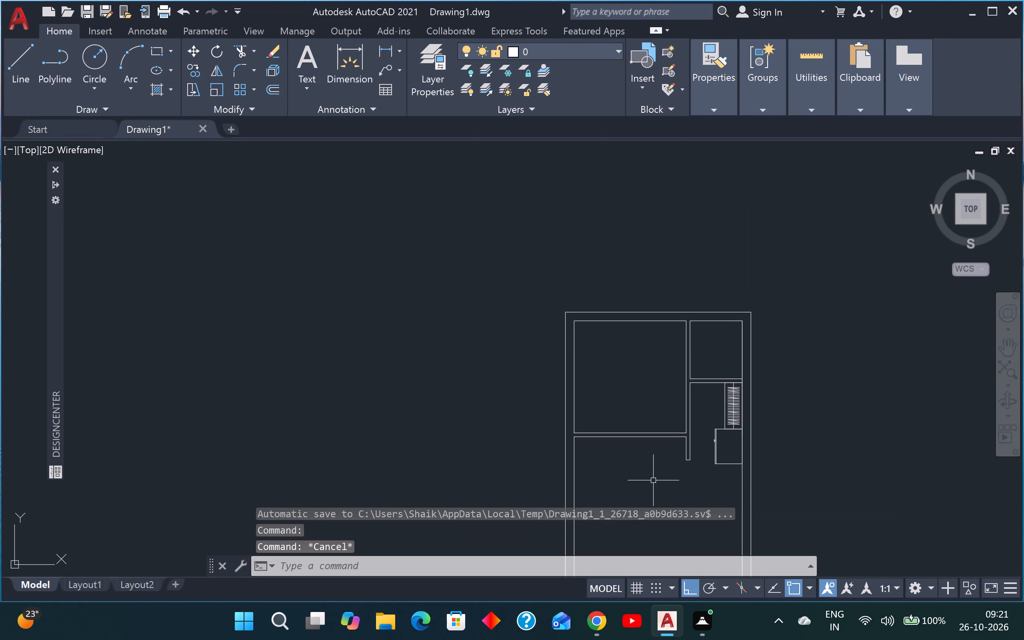
{"action": "key", "text": "Escape"}
{"action": "key", "text": "Escape"}
{"action": "key", "text": "Escape"}
Offset the lower line of the partition under the large room 10' downward.
{"action": "scroll", "coordinate": [653, 480], "scroll_direction": "down", "scroll_amount": 2}
{"action": "middle_click_drag", "start_coordinate": [655, 499], "coordinate": [668, 405]}
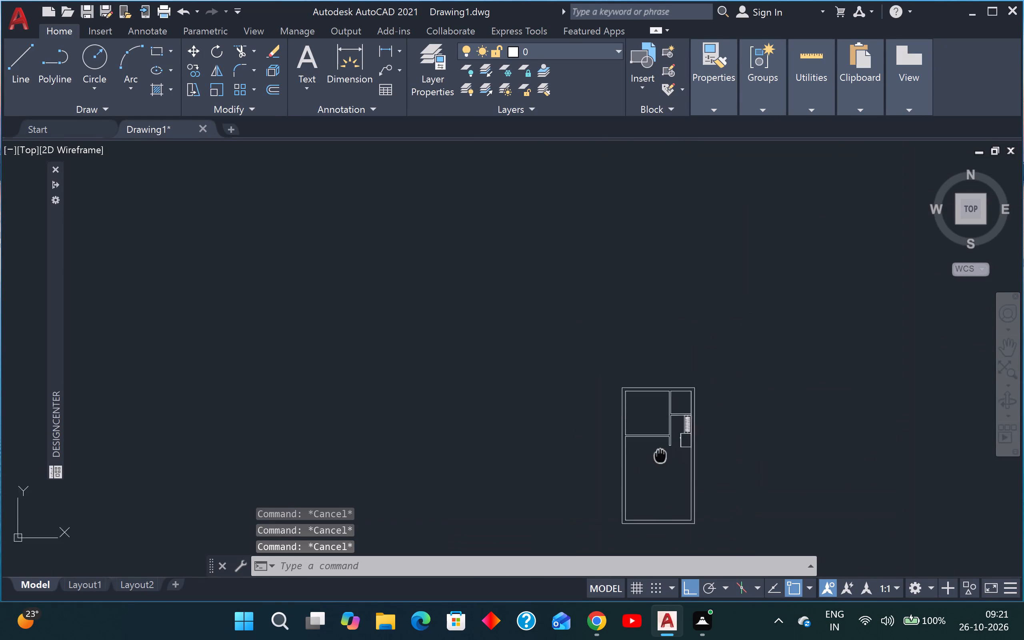
{"action": "middle_click_drag", "start_coordinate": [668, 405], "coordinate": [677, 352]}
{"action": "key", "text": "Escape"}
{"action": "key", "text": "Escape"}
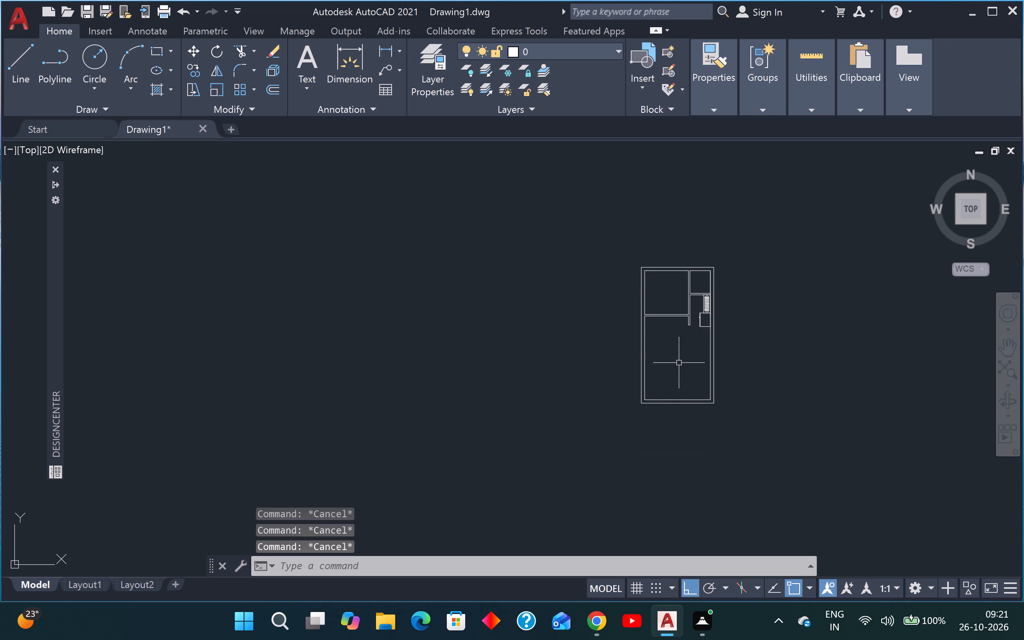
{"action": "middle_click_drag", "start_coordinate": [679, 363], "coordinate": [675, 417]}
{"action": "type", "text": "O"}
{"action": "key", "text": "space"}
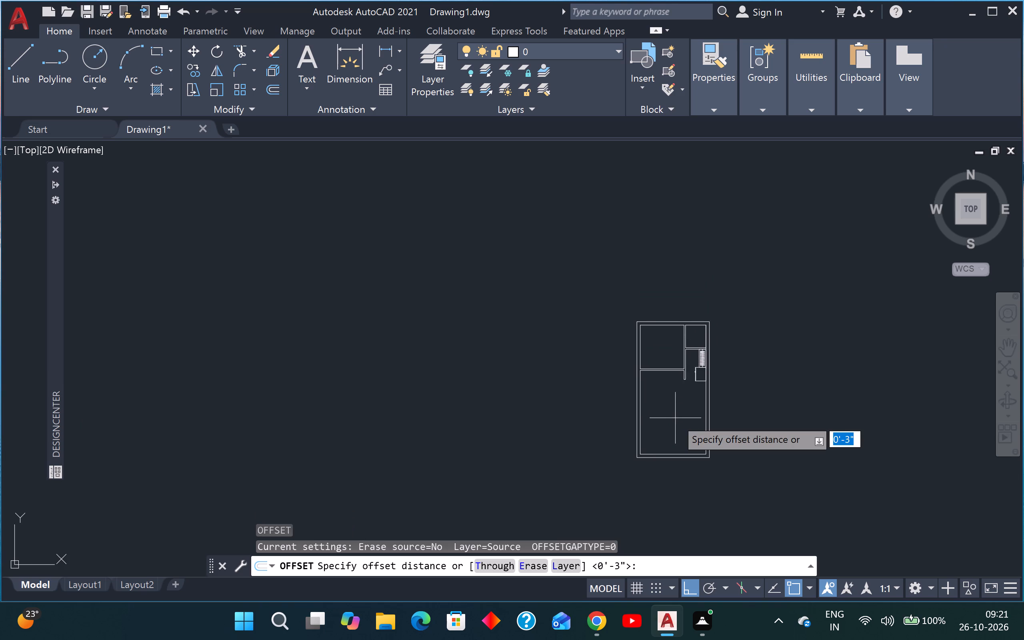
{"action": "type", "text": "10'"}
{"action": "key", "text": "Return"}
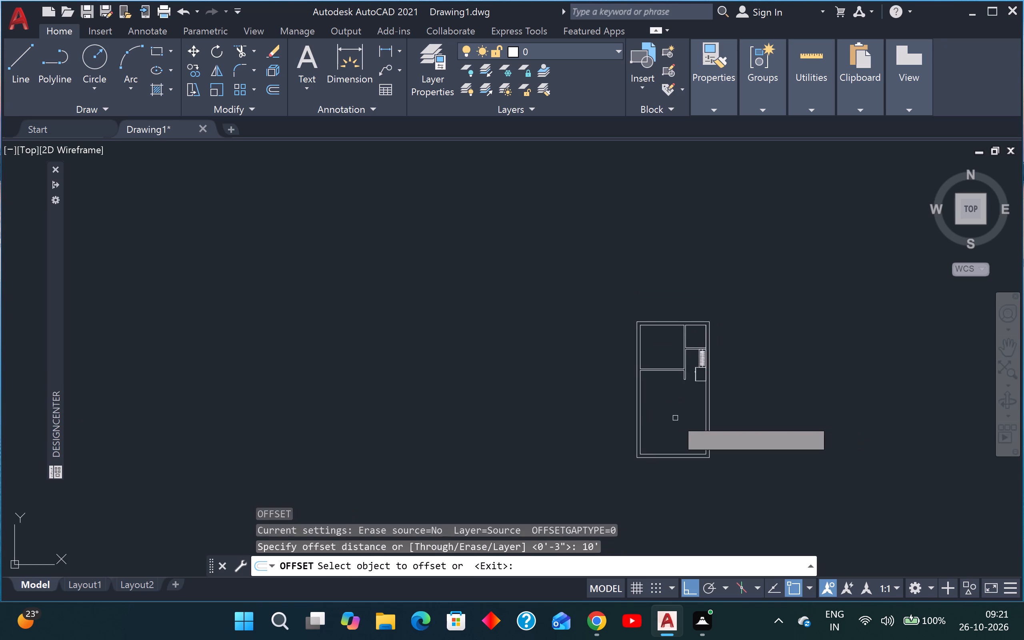
{"action": "scroll", "coordinate": [677, 400], "scroll_direction": "up", "scroll_amount": 4}
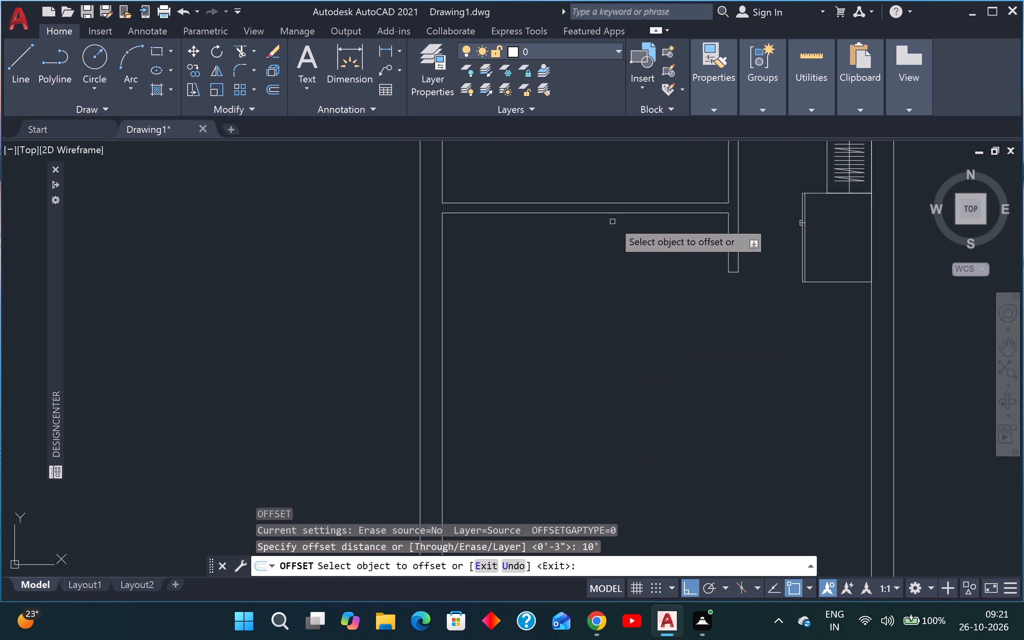
{"action": "left_click", "coordinate": [612, 214]}
{"action": "scroll", "coordinate": [608, 262], "scroll_direction": "down", "scroll_amount": 3}
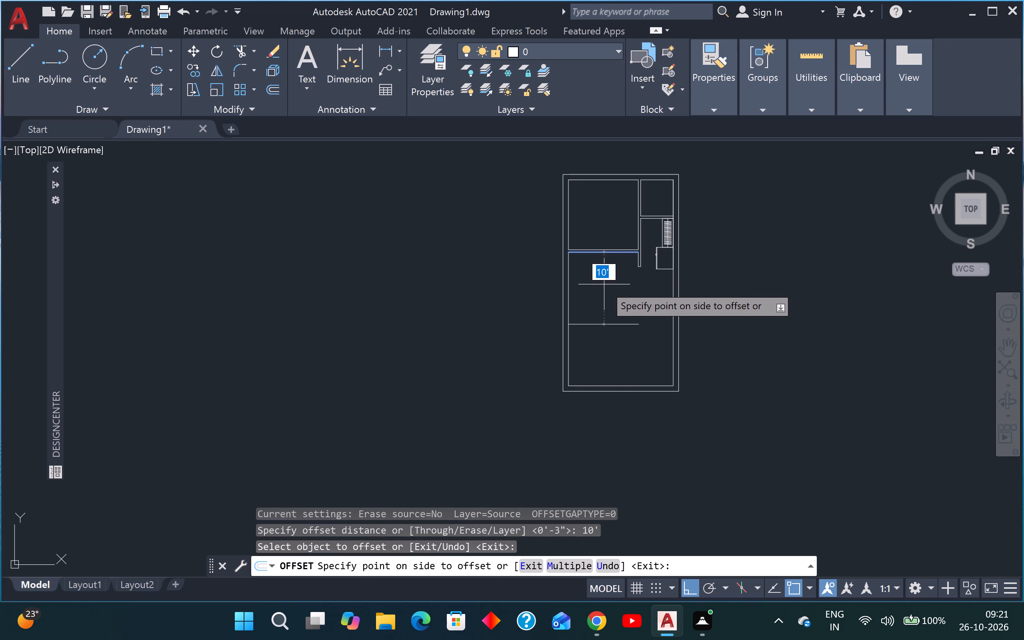
{"action": "left_click", "coordinate": [604, 285]}
{"action": "key", "text": "Escape"}
{"action": "key", "text": "Escape"}
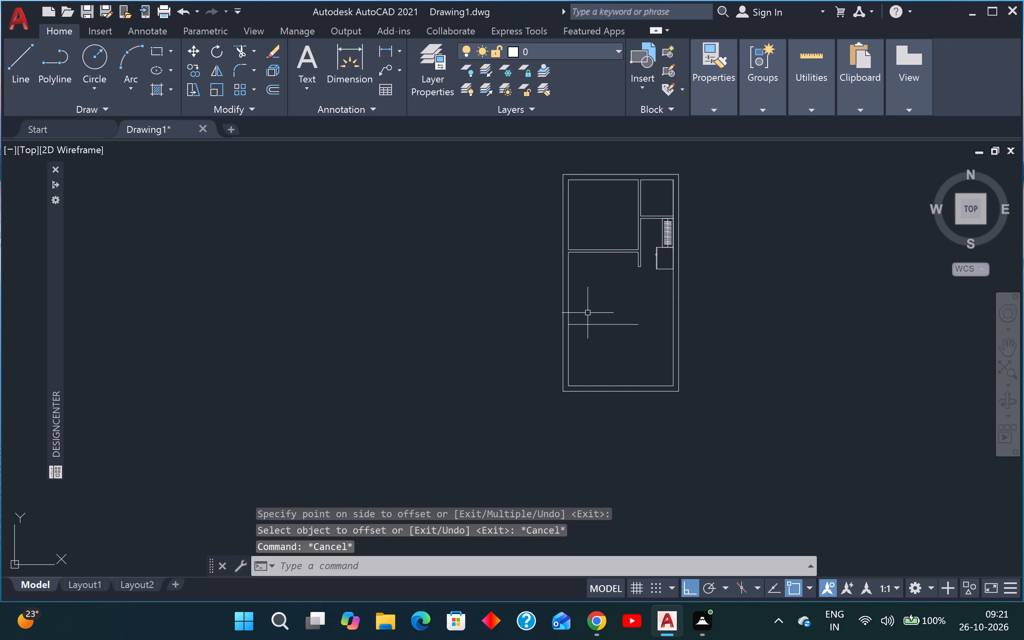
Offset the new lower partition line 4" upward to give the wall its thickness.
{"action": "type", "text": "O"}
{"action": "key", "text": "space"}
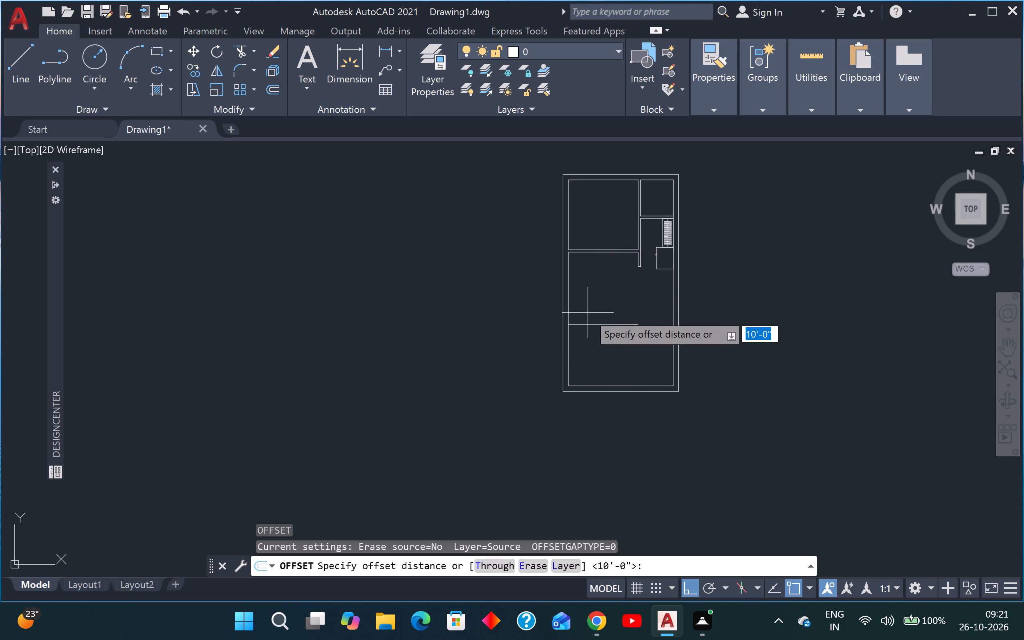
{"action": "type", "text": "4\""}
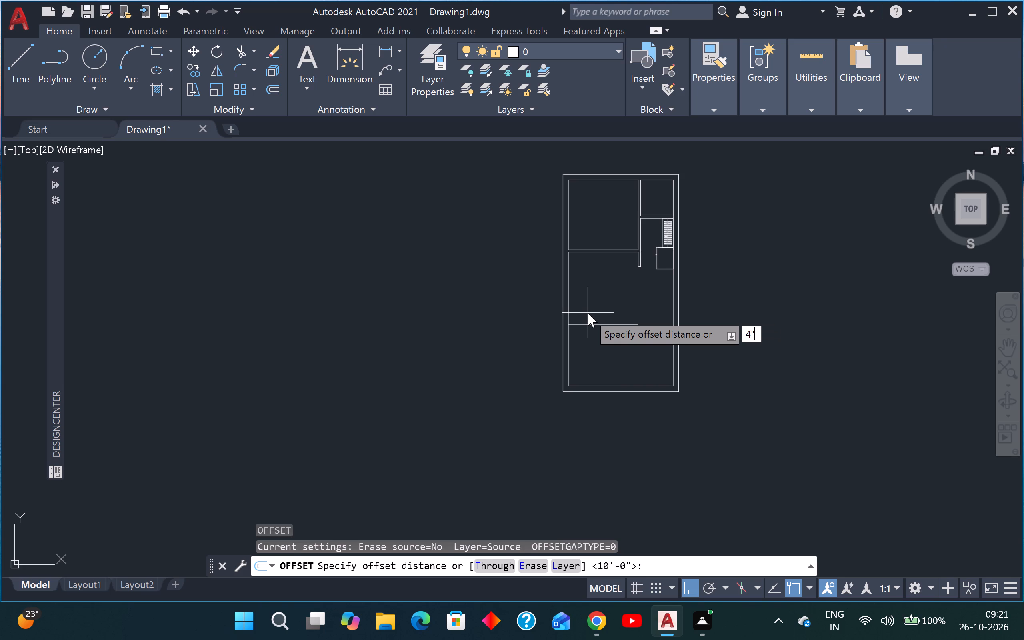
{"action": "key", "text": "Return"}
{"action": "scroll", "coordinate": [583, 314], "scroll_direction": "up", "scroll_amount": 4}
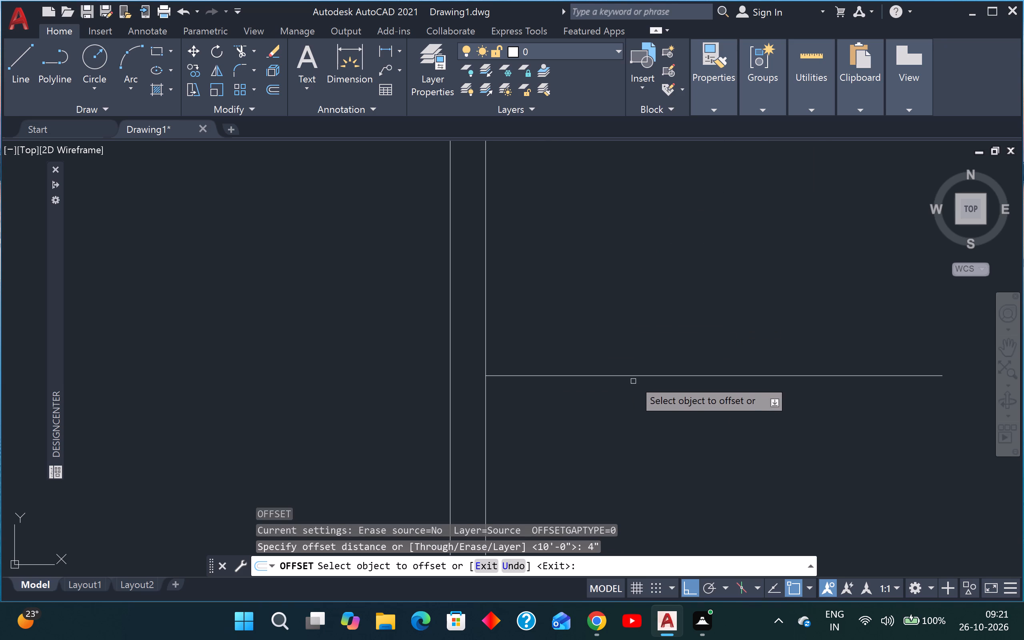
{"action": "left_click", "coordinate": [632, 375]}
{"action": "left_click", "coordinate": [634, 321]}
{"action": "key", "text": "Escape"}
{"action": "key", "text": "Escape"}
Trim the inner outer-wall line between the two lower partition lines where the new wall meets it.
{"action": "key", "text": "t"}
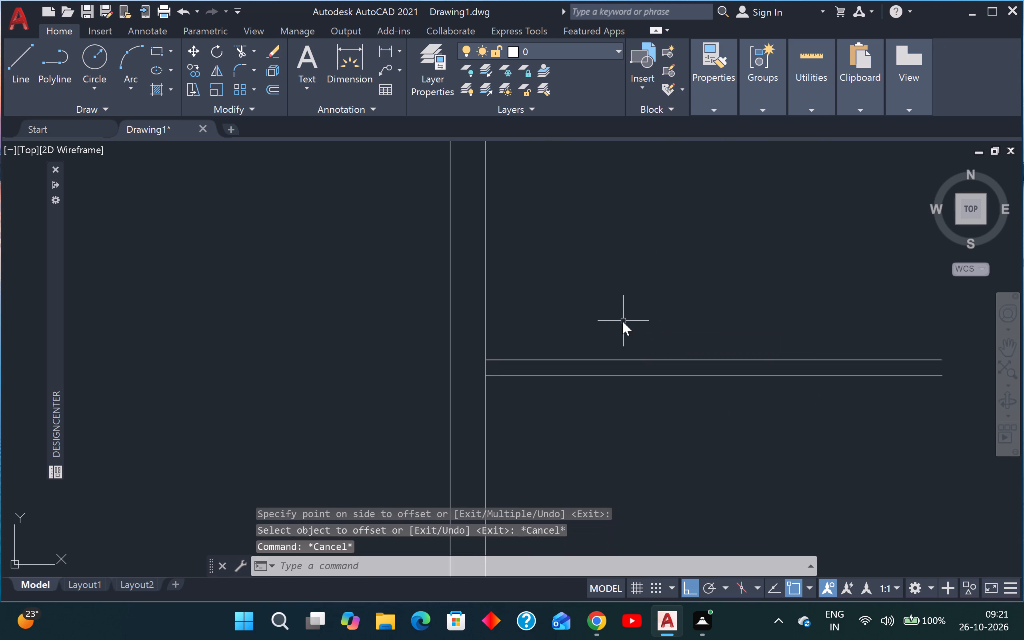
{"action": "key", "text": "r"}
{"action": "key", "text": "space"}
{"action": "scroll", "coordinate": [523, 365], "scroll_direction": "up", "scroll_amount": 2}
{"action": "left_click", "coordinate": [454, 366]}
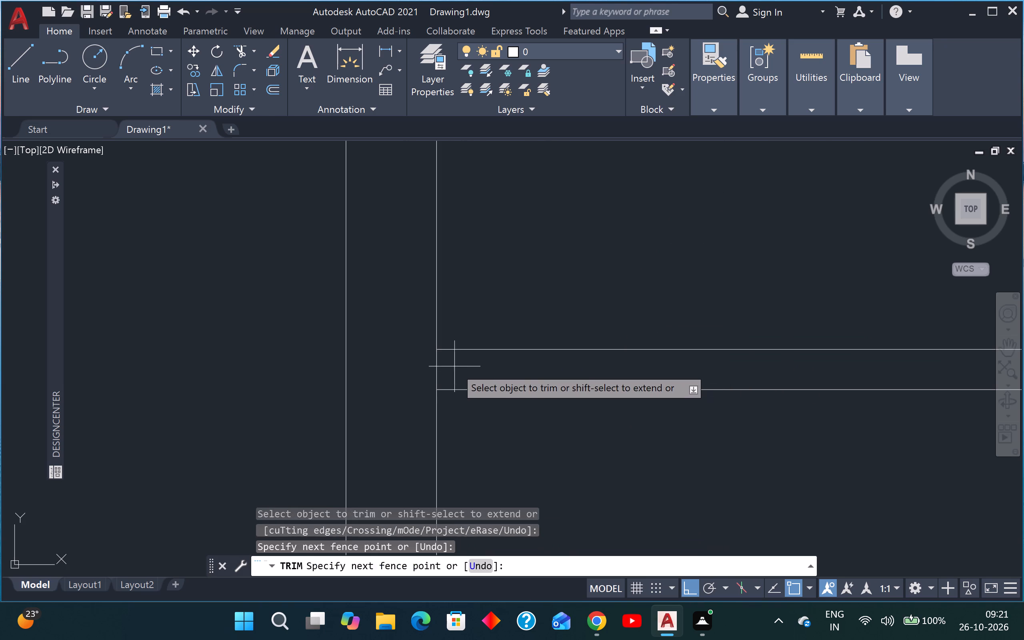
{"action": "left_click", "coordinate": [431, 366]}
{"action": "scroll", "coordinate": [432, 365], "scroll_direction": "down", "scroll_amount": 5}
{"action": "scroll", "coordinate": [477, 322], "scroll_direction": "down", "scroll_amount": 1}
{"action": "middle_click_drag", "start_coordinate": [477, 321], "coordinate": [468, 349]}
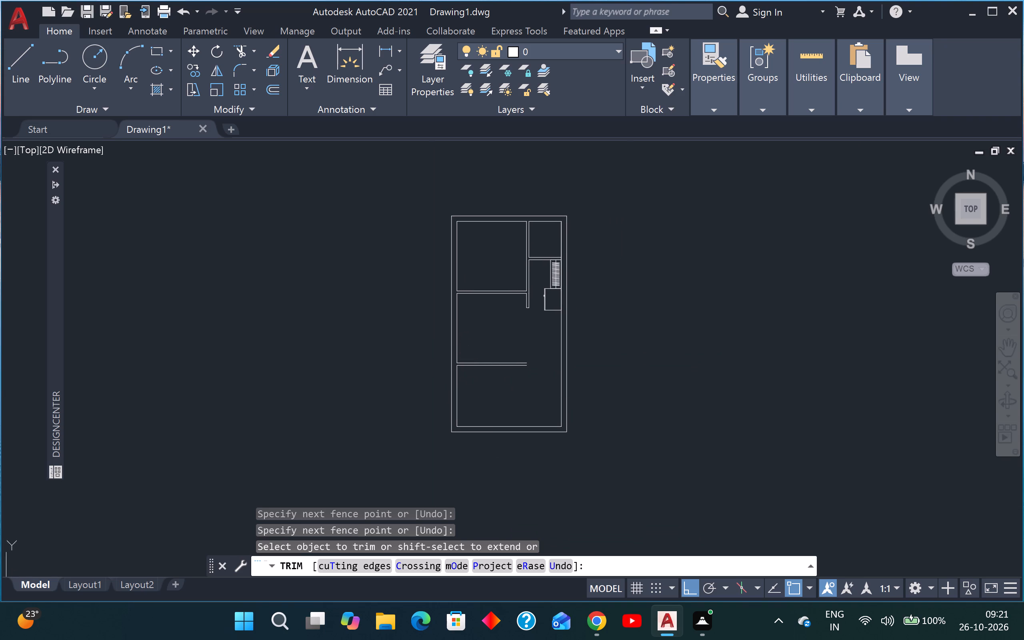
{"action": "key", "text": "Escape"}
{"action": "key", "text": "Escape"}
Offset the upper partition's bottom line 2' down and the middle room's left inner wall line 2' inward.
{"action": "type", "text": "O"}
{"action": "key", "text": "space"}
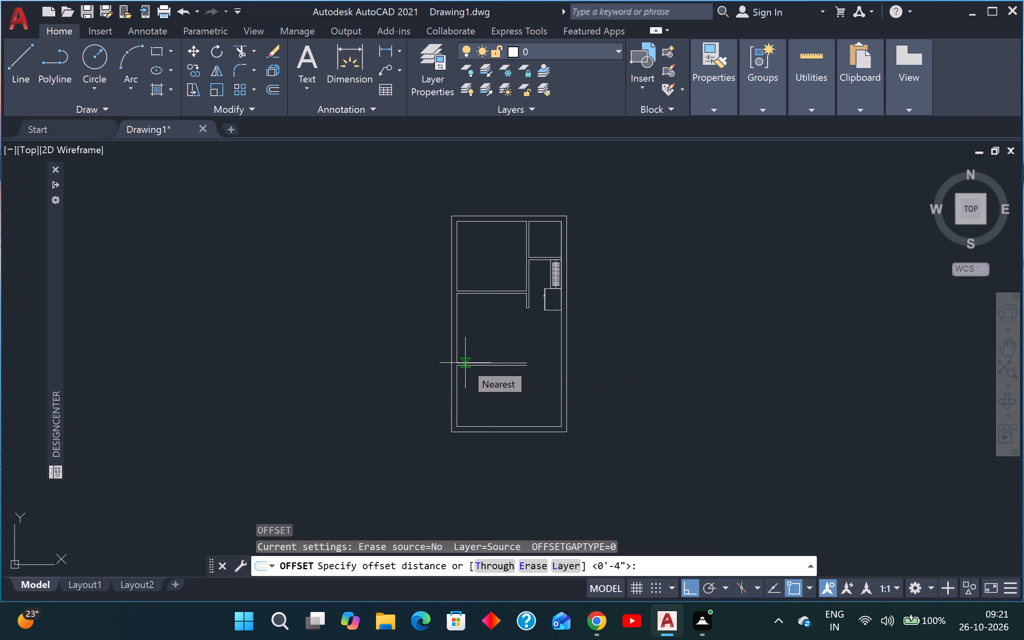
{"action": "type", "text": "2'"}
{"action": "key", "text": "Return"}
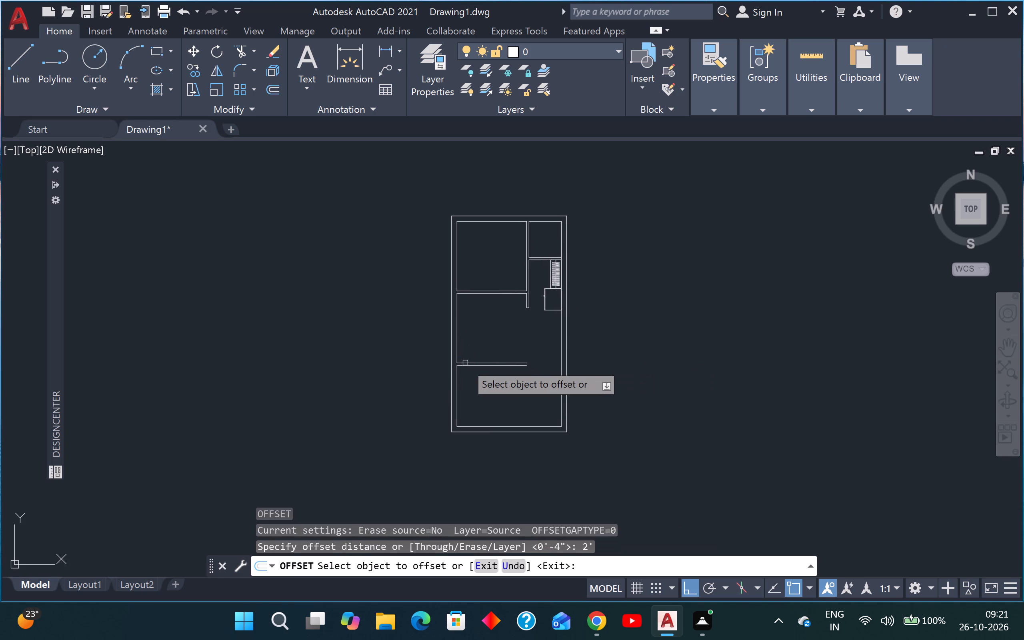
{"action": "scroll", "coordinate": [464, 292], "scroll_direction": "up", "scroll_amount": 3}
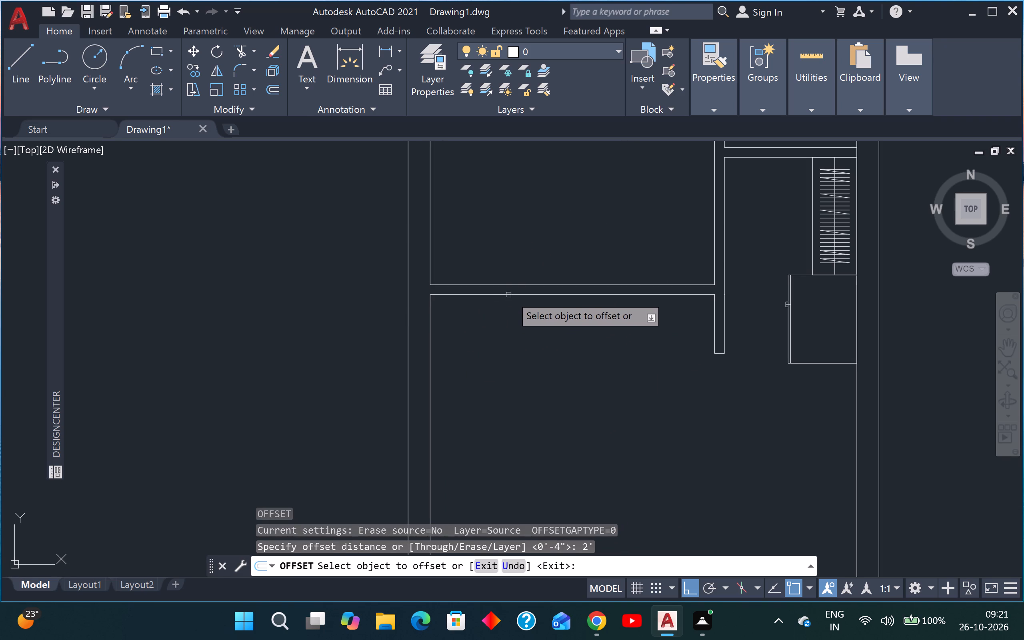
{"action": "left_click", "coordinate": [525, 294]}
{"action": "left_click", "coordinate": [522, 346]}
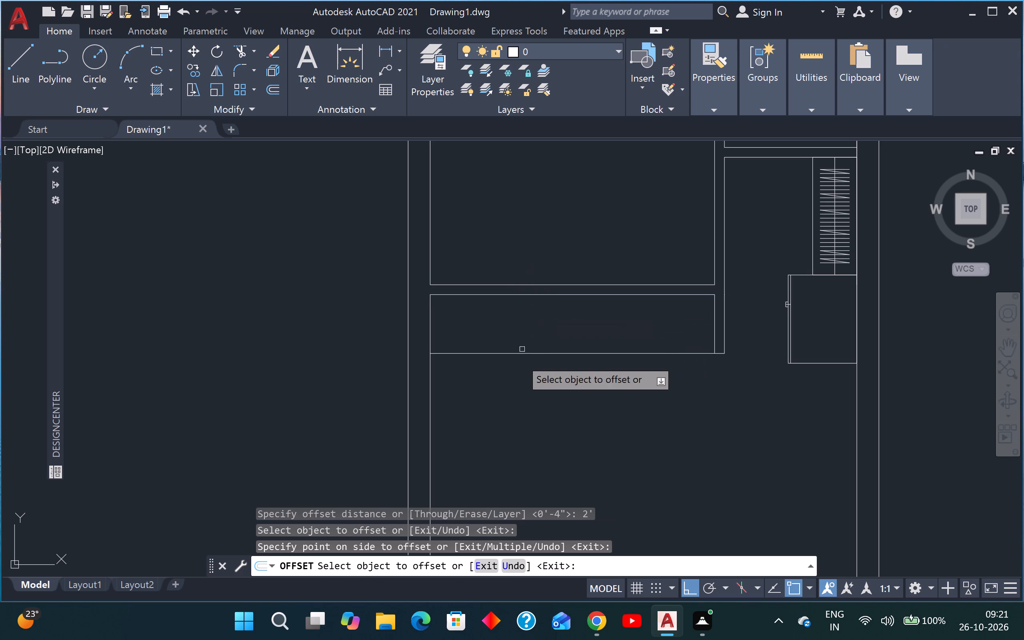
{"action": "left_click", "coordinate": [432, 422]}
{"action": "left_click", "coordinate": [472, 414]}
{"action": "scroll", "coordinate": [499, 396], "scroll_direction": "down", "scroll_amount": 3}
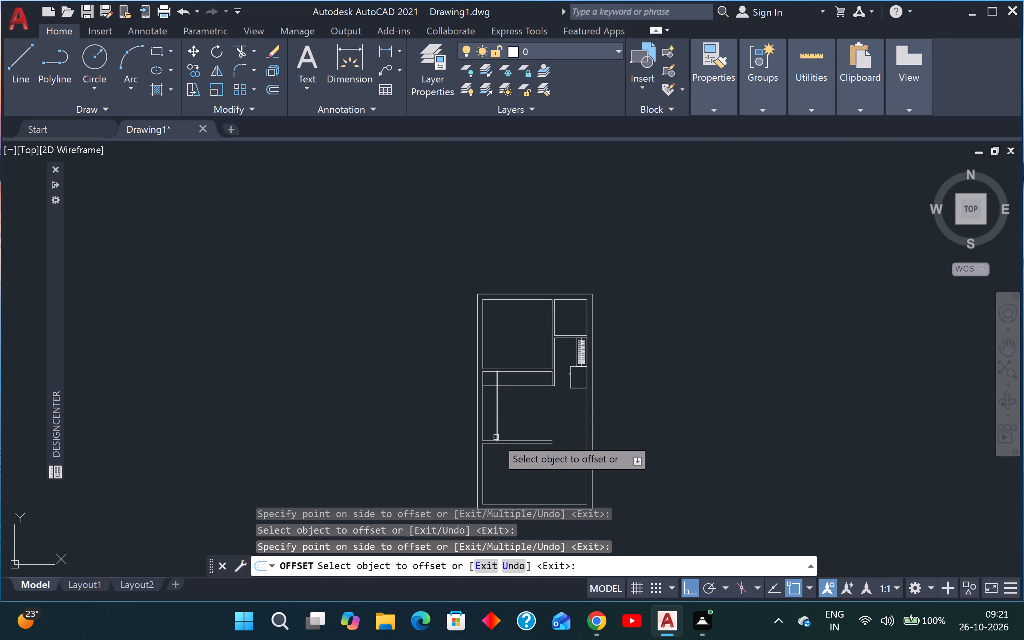
{"action": "middle_click_drag", "start_coordinate": [492, 479], "coordinate": [516, 462]}
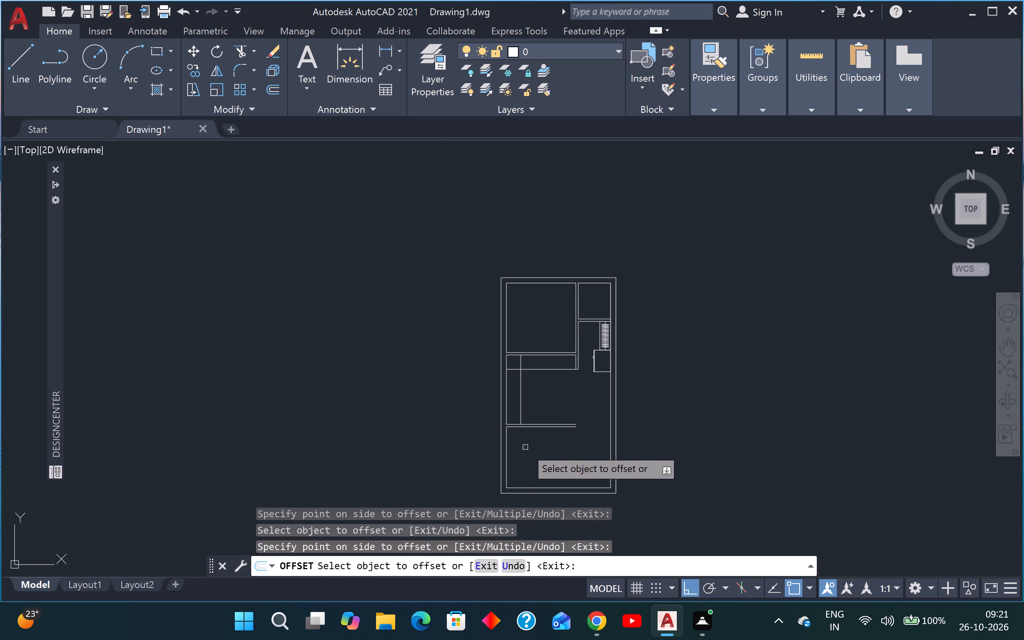
{"action": "scroll", "coordinate": [502, 429], "scroll_direction": "up", "scroll_amount": 2}
{"action": "key", "text": "Escape"}
{"action": "key", "text": "Escape"}
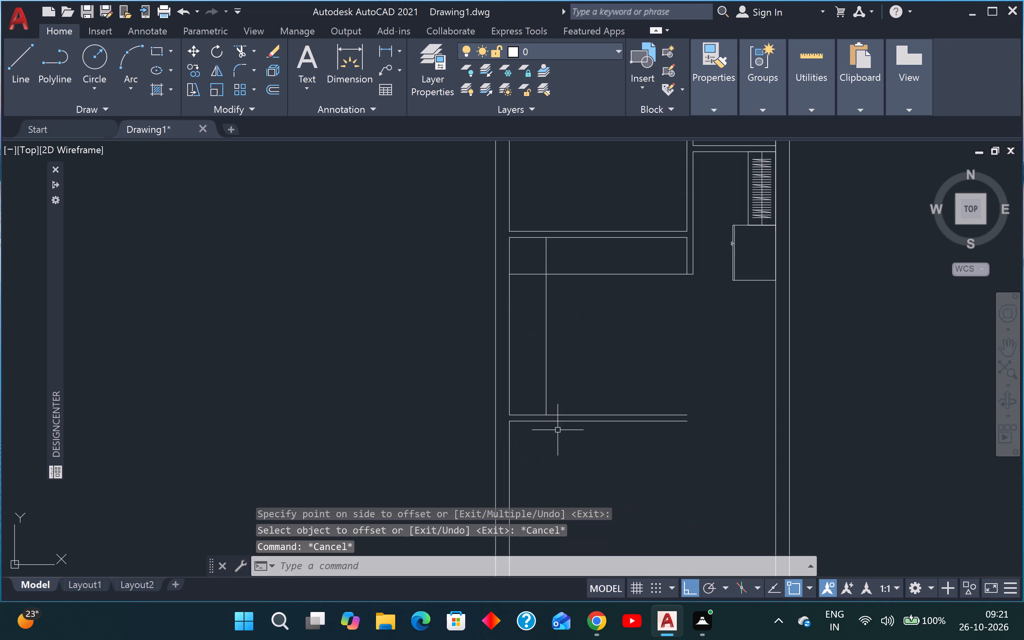
Trim the two lower partition lines back to the vertical 2' offset line beside the left outer wall.
{"action": "key", "text": "t"}
{"action": "key", "text": "r"}
{"action": "key", "text": "space"}
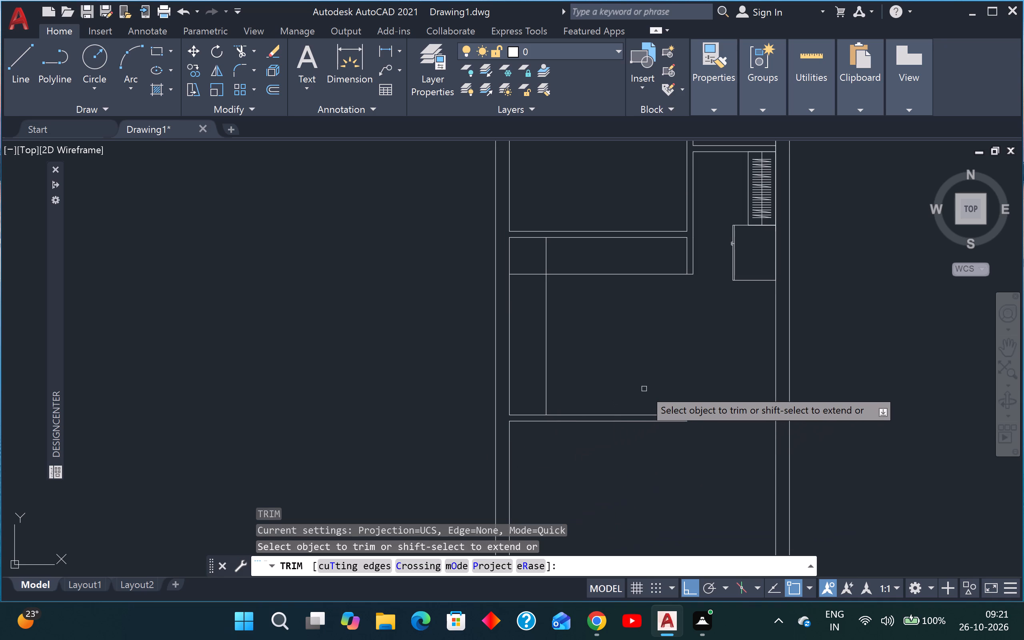
{"action": "left_click", "coordinate": [628, 394]}
{"action": "left_click", "coordinate": [598, 466]}
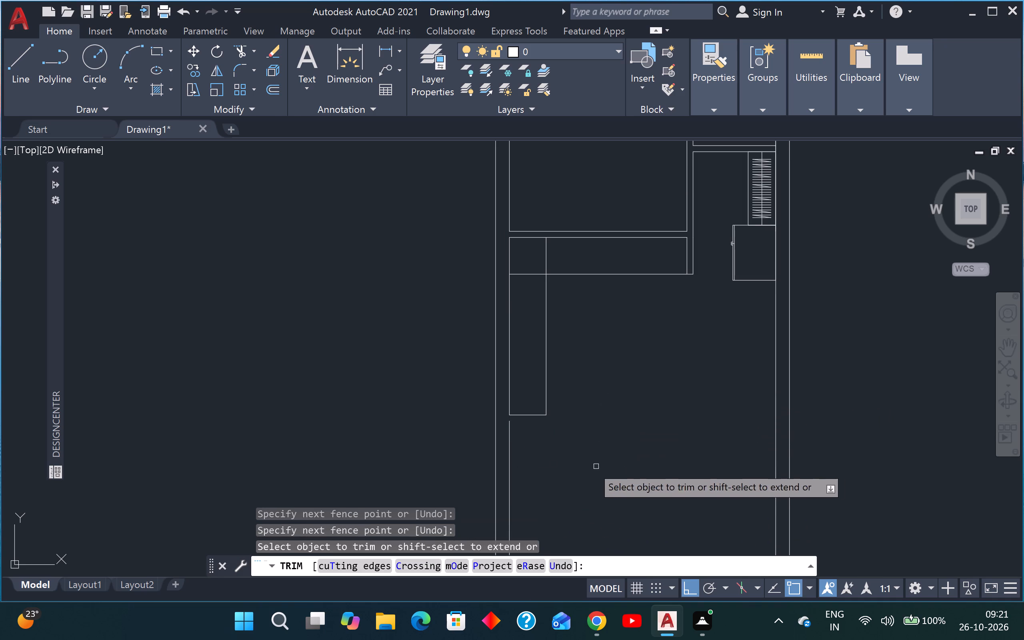
{"action": "left_click", "coordinate": [513, 463], "text": "shift"}
{"action": "left_click", "coordinate": [508, 448], "text": "shift"}
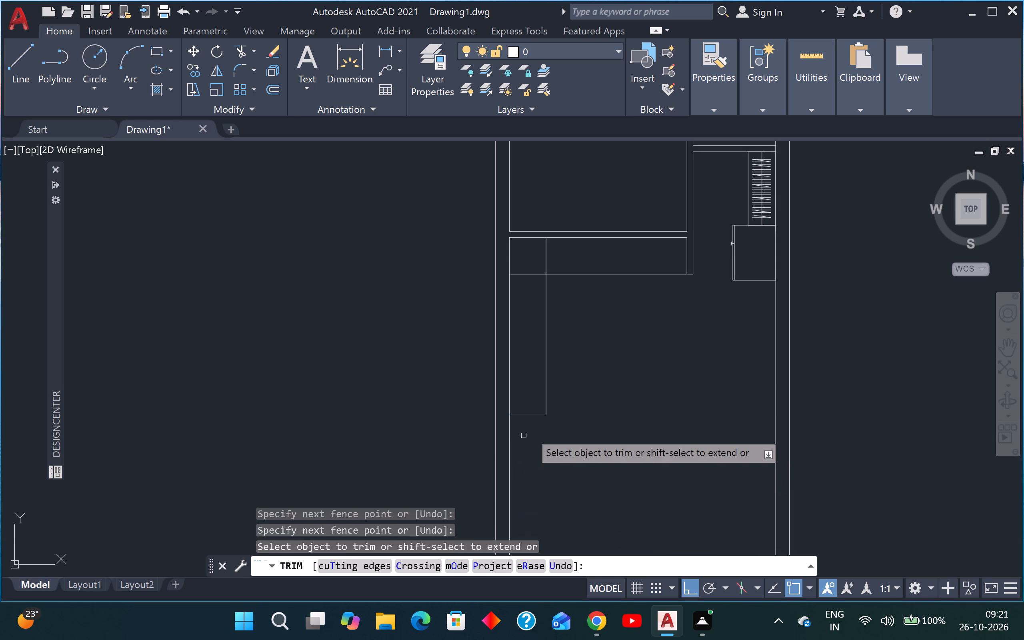
Trim the crossing ends of the two 2' offset lines at the room's upper-left corner to form an L-shaped outline.
{"action": "scroll", "coordinate": [529, 431], "scroll_direction": "down", "scroll_amount": 4, "text": "shift"}
{"action": "scroll", "coordinate": [528, 450], "scroll_direction": "up", "scroll_amount": 3}
{"action": "middle_click_drag", "start_coordinate": [598, 406], "coordinate": [570, 559]}
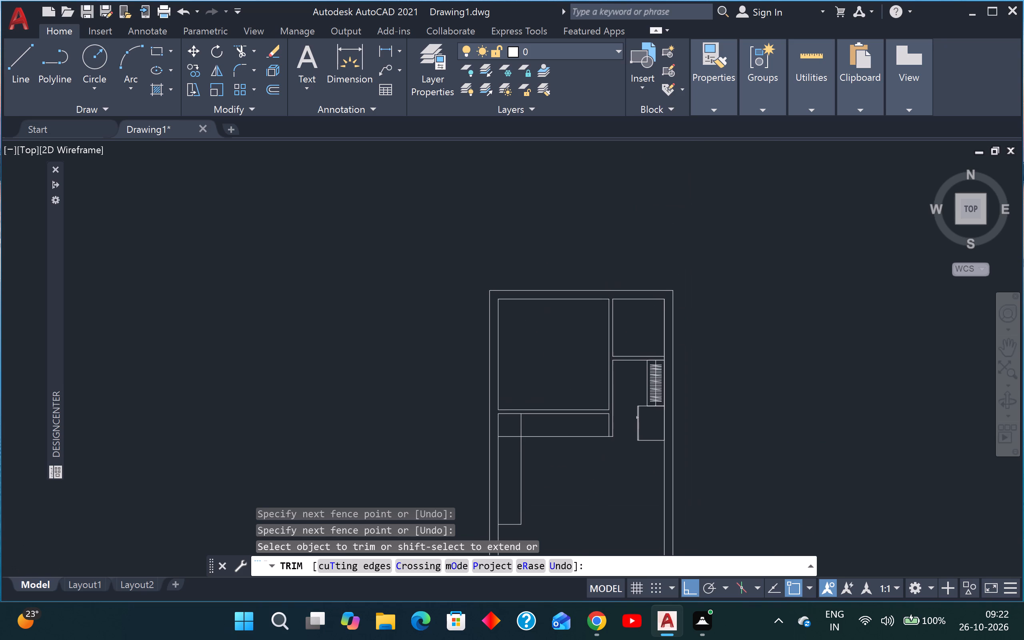
{"action": "middle_click_drag", "start_coordinate": [570, 559], "coordinate": [571, 564]}
{"action": "scroll", "coordinate": [522, 437], "scroll_direction": "up", "scroll_amount": 2}
{"action": "left_click", "coordinate": [529, 397]}
{"action": "left_click", "coordinate": [484, 410]}
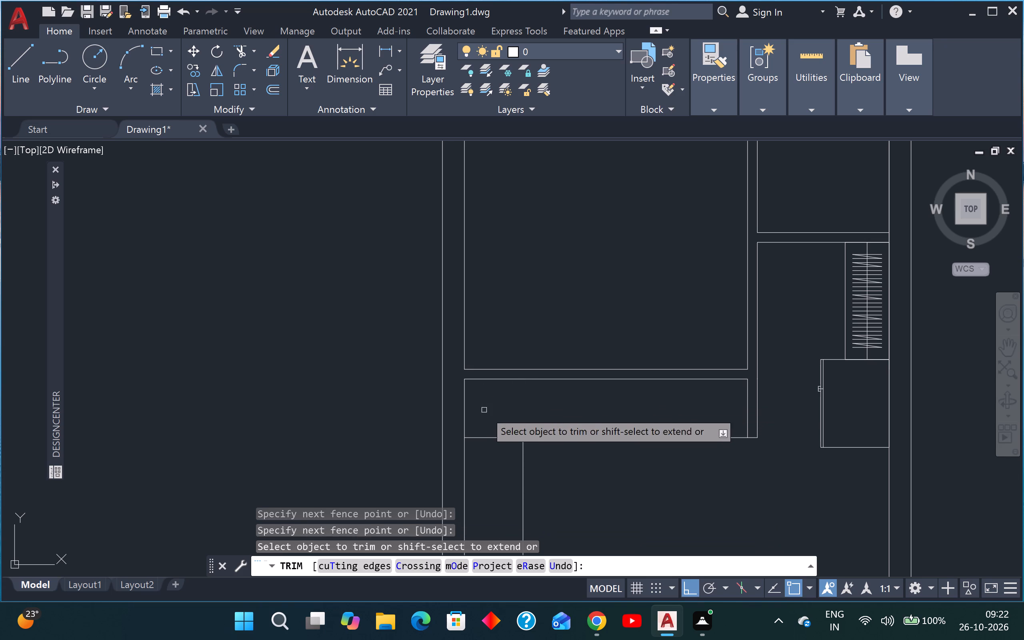
{"action": "left_click_drag", "start_coordinate": [498, 403], "coordinate": [498, 411]}
{"action": "left_click_drag", "start_coordinate": [495, 444], "coordinate": [500, 440]}
{"action": "scroll", "coordinate": [530, 396], "scroll_direction": "down", "scroll_amount": 4}
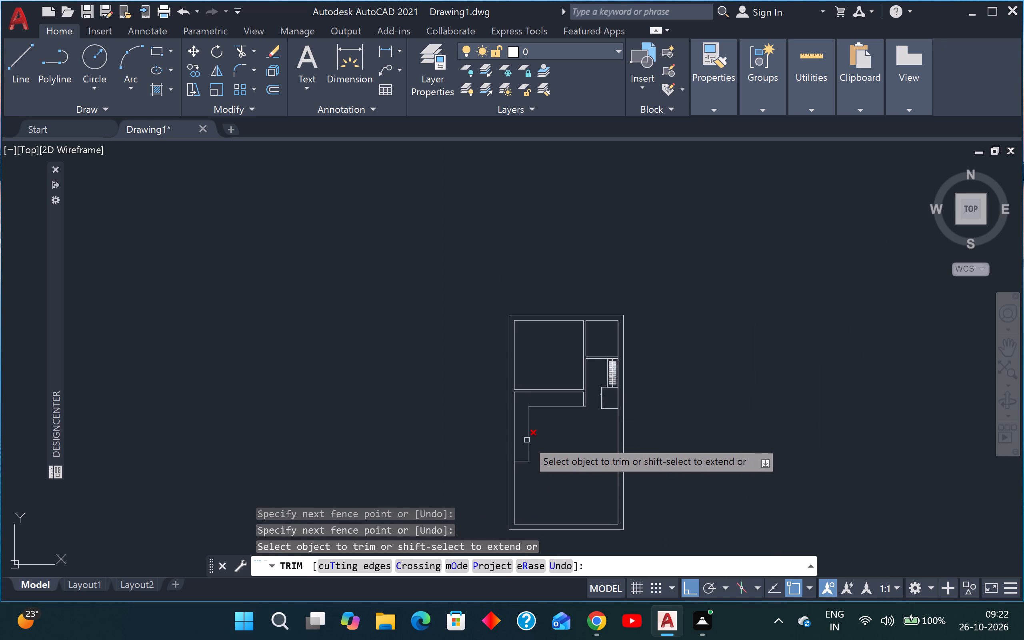
{"action": "key", "text": "Escape"}
{"action": "key", "text": "Escape"}
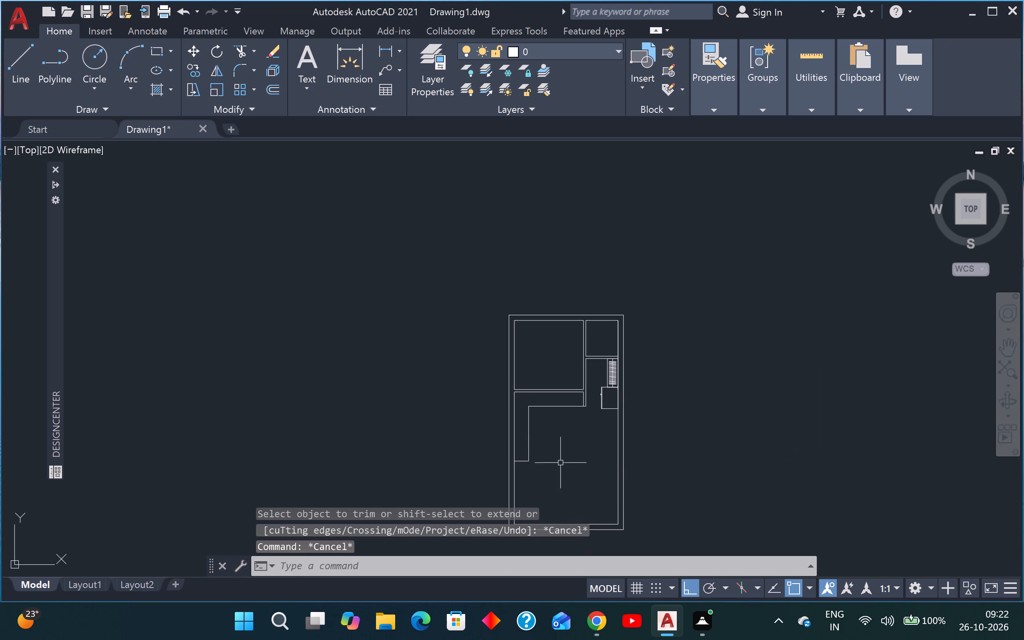
Draw a vertical line from the L-shaped outline's horizontal front edge, near the wall stub, up past the partition.
{"action": "scroll", "coordinate": [592, 466], "scroll_direction": "down", "scroll_amount": 1}
{"action": "middle_click_drag", "start_coordinate": [599, 477], "coordinate": [604, 536]}
{"action": "scroll", "coordinate": [581, 506], "scroll_direction": "up", "scroll_amount": 2}
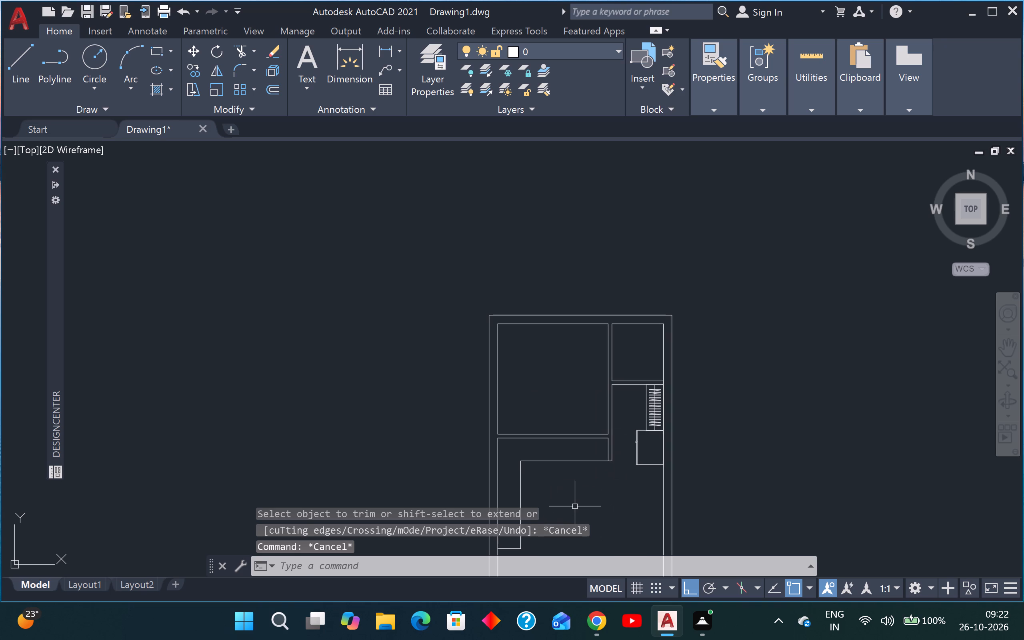
{"action": "key", "text": "Escape"}
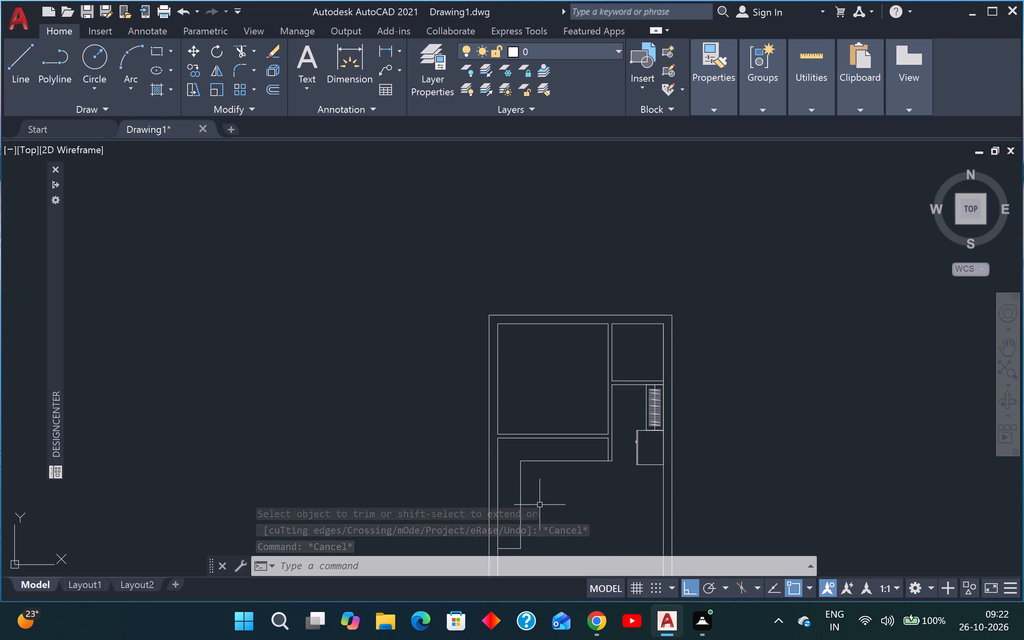
{"action": "key", "text": "l"}
{"action": "key", "text": "space"}
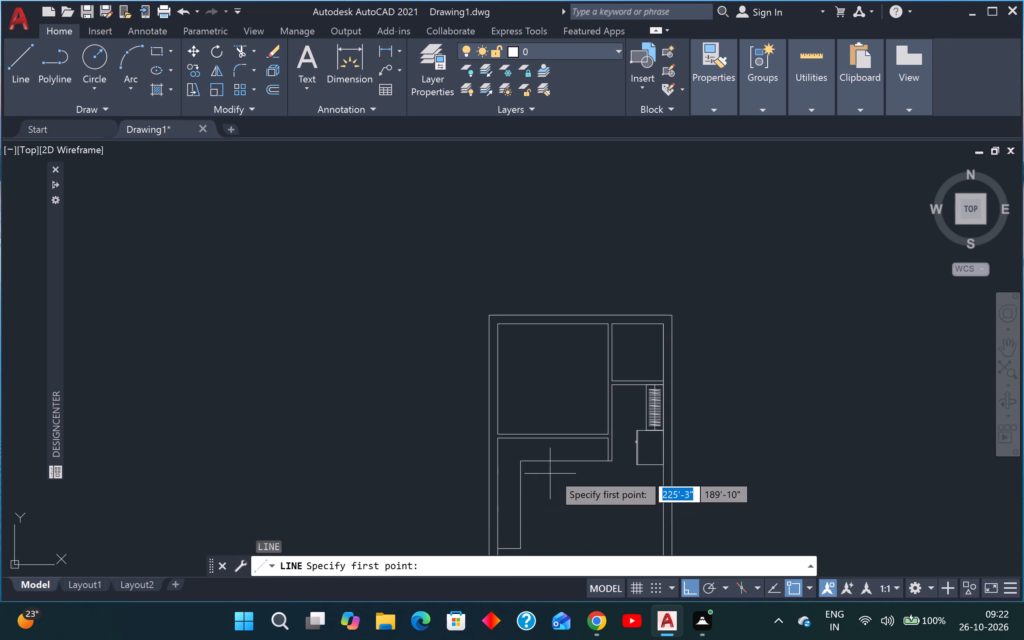
{"action": "scroll", "coordinate": [560, 471], "scroll_direction": "up", "scroll_amount": 4}
{"action": "left_click", "coordinate": [759, 413]}
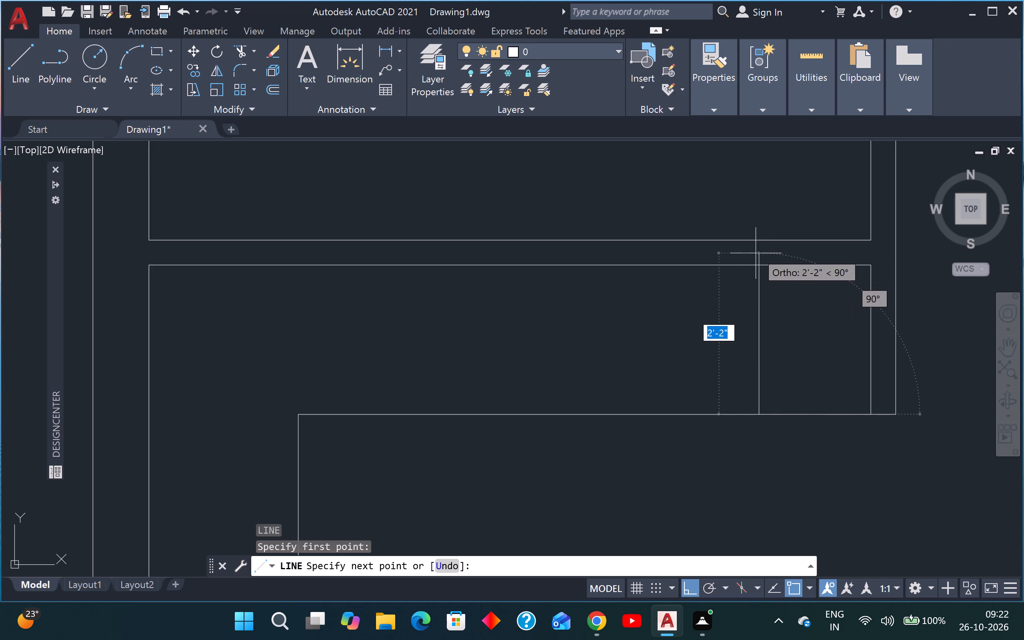
{"action": "left_click", "coordinate": [770, 185]}
{"action": "key", "text": "Escape"}
Trim the new vertical line above and inside the partition so it ends at the partition's bottom line.
{"action": "key", "text": "t"}
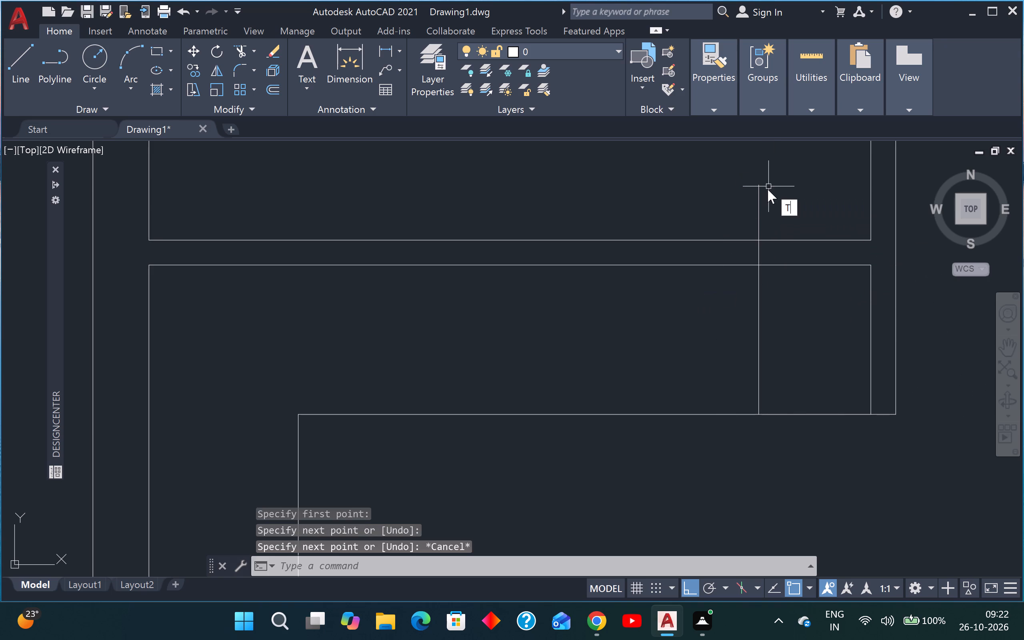
{"action": "key", "text": "r"}
{"action": "key", "text": "space"}
{"action": "left_click_drag", "start_coordinate": [784, 203], "coordinate": [767, 209]}
{"action": "left_click", "coordinate": [727, 221]}
{"action": "left_click", "coordinate": [788, 203]}
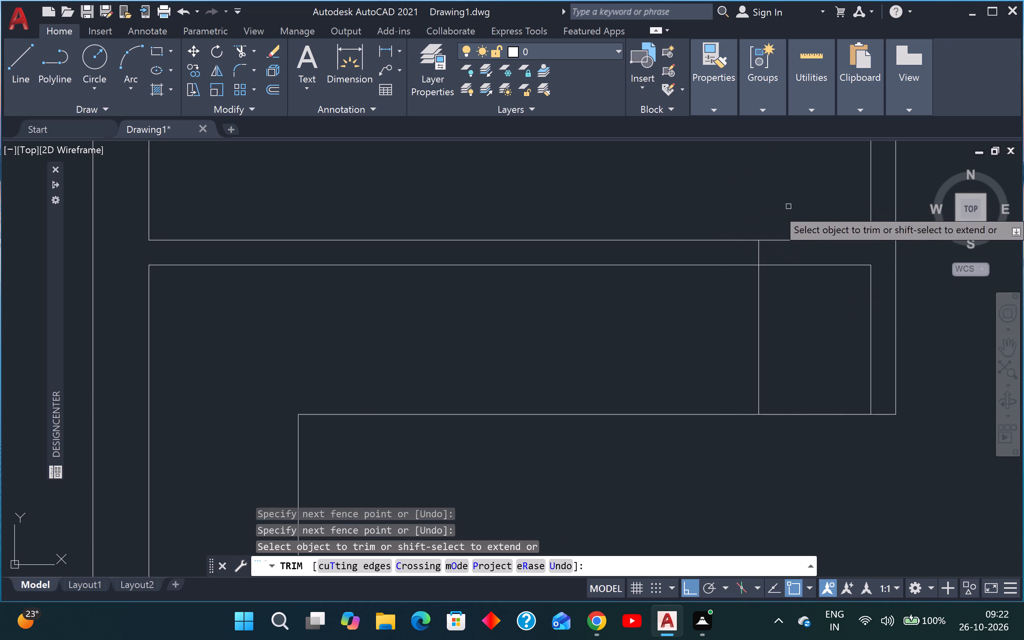
{"action": "scroll", "coordinate": [762, 262], "scroll_direction": "up", "scroll_amount": 4}
{"action": "left_click_drag", "start_coordinate": [784, 228], "coordinate": [773, 227]}
{"action": "left_click", "coordinate": [625, 224]}
{"action": "left_click", "coordinate": [792, 189]}
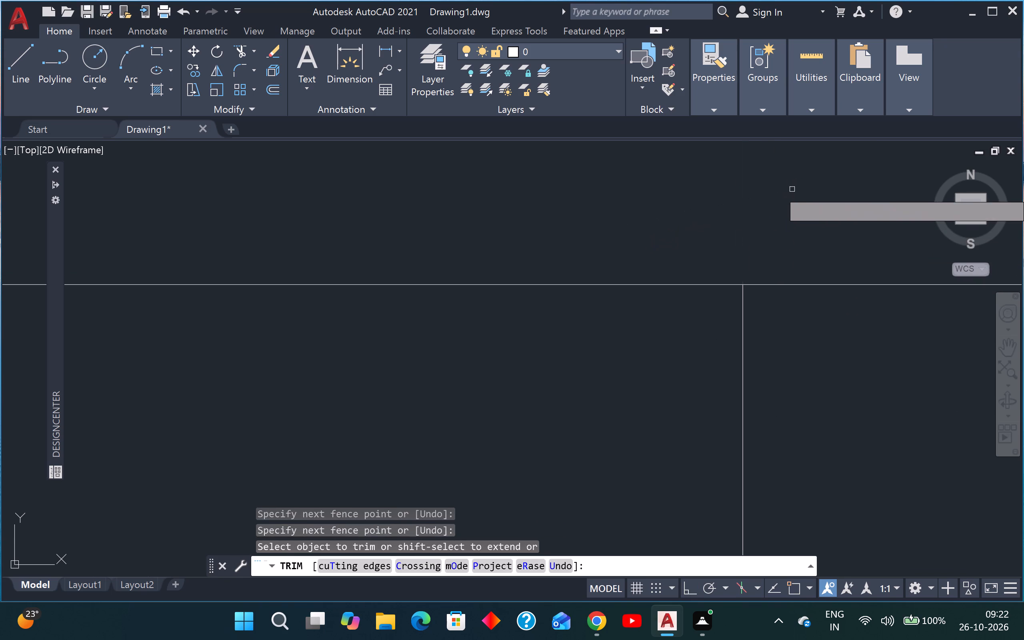
{"action": "scroll", "coordinate": [802, 179], "scroll_direction": "down", "scroll_amount": 6}
{"action": "middle_click_drag", "start_coordinate": [743, 222], "coordinate": [730, 319]}
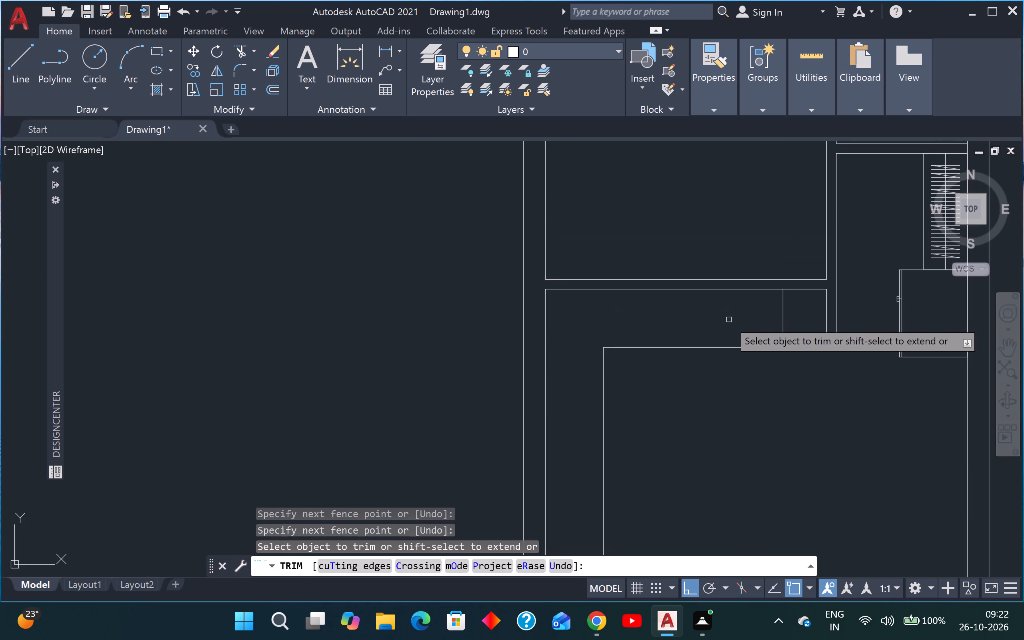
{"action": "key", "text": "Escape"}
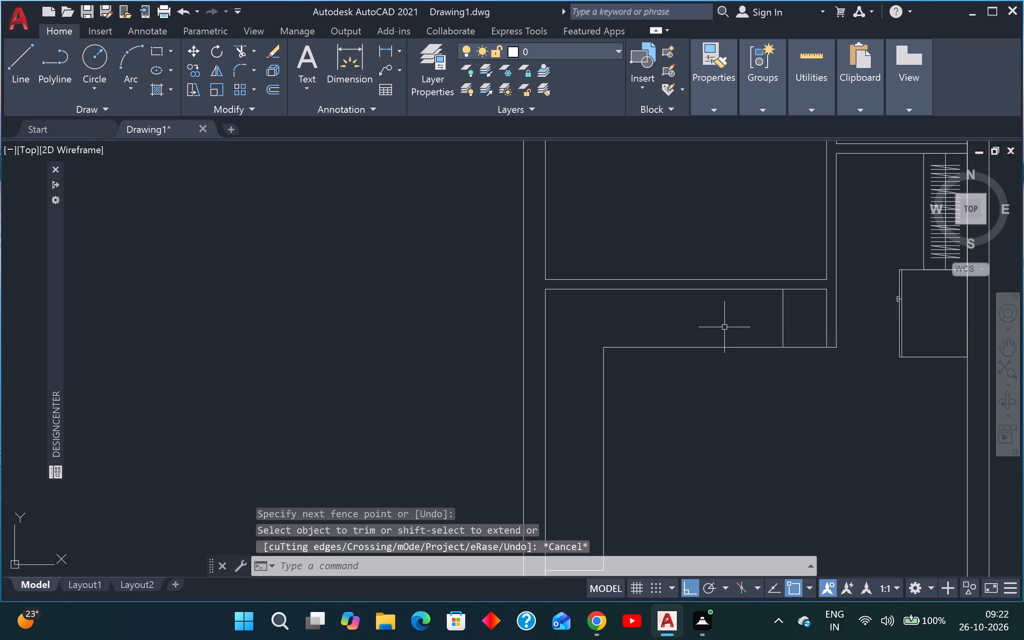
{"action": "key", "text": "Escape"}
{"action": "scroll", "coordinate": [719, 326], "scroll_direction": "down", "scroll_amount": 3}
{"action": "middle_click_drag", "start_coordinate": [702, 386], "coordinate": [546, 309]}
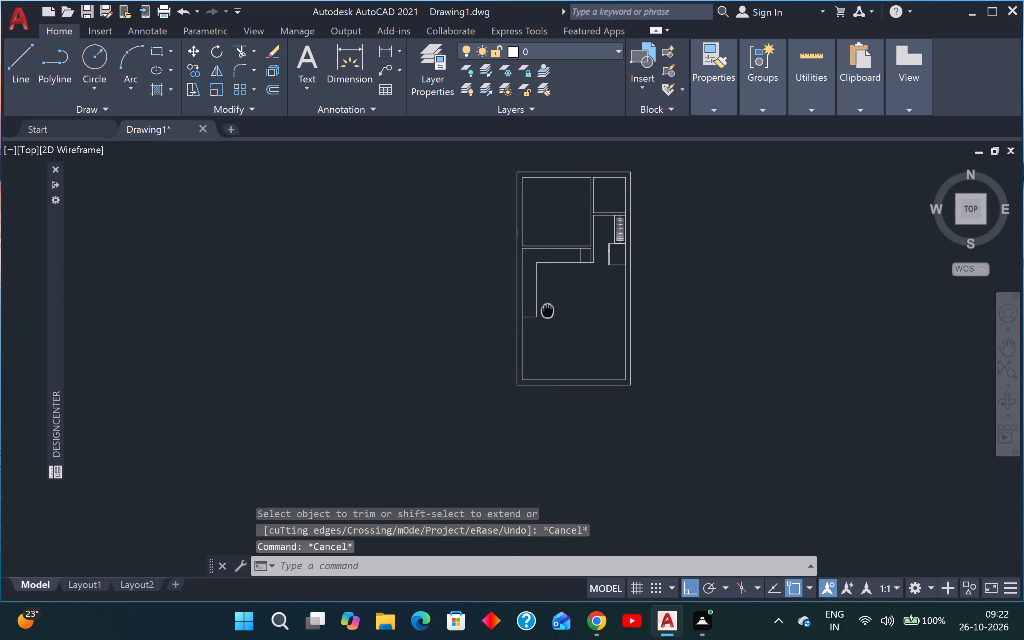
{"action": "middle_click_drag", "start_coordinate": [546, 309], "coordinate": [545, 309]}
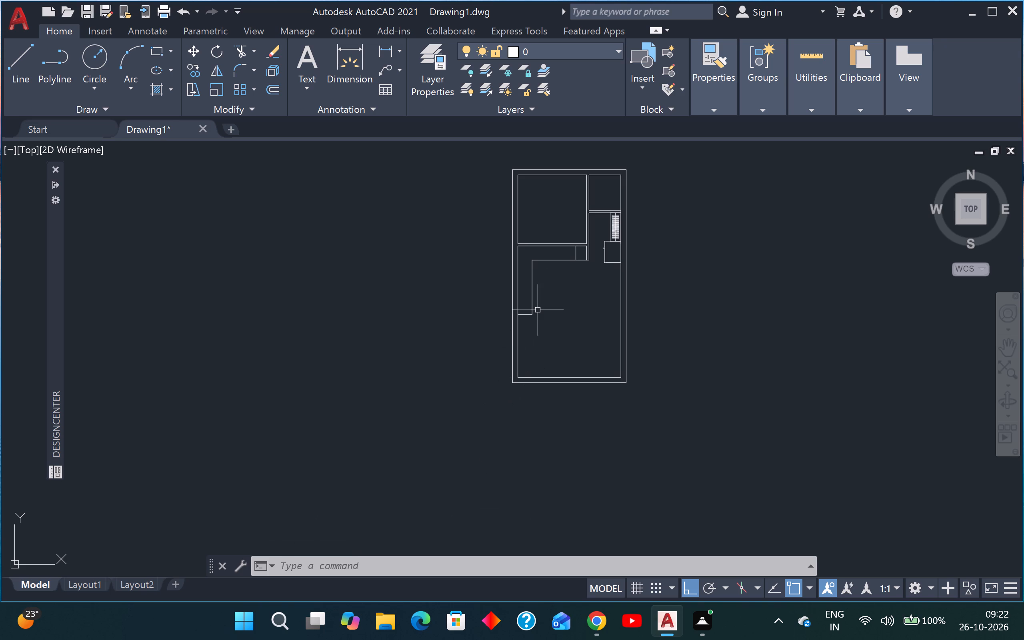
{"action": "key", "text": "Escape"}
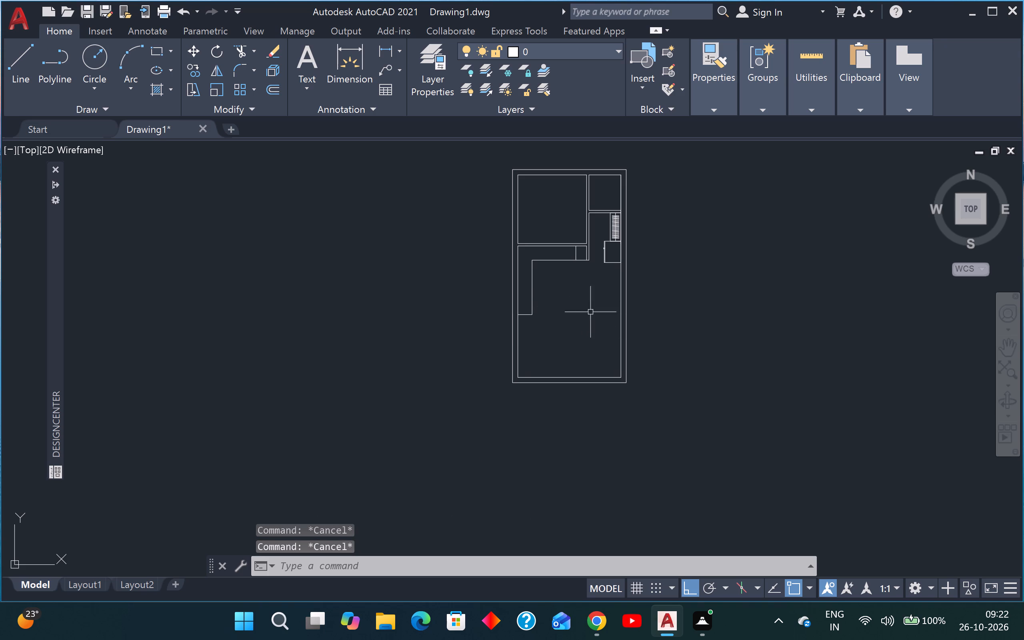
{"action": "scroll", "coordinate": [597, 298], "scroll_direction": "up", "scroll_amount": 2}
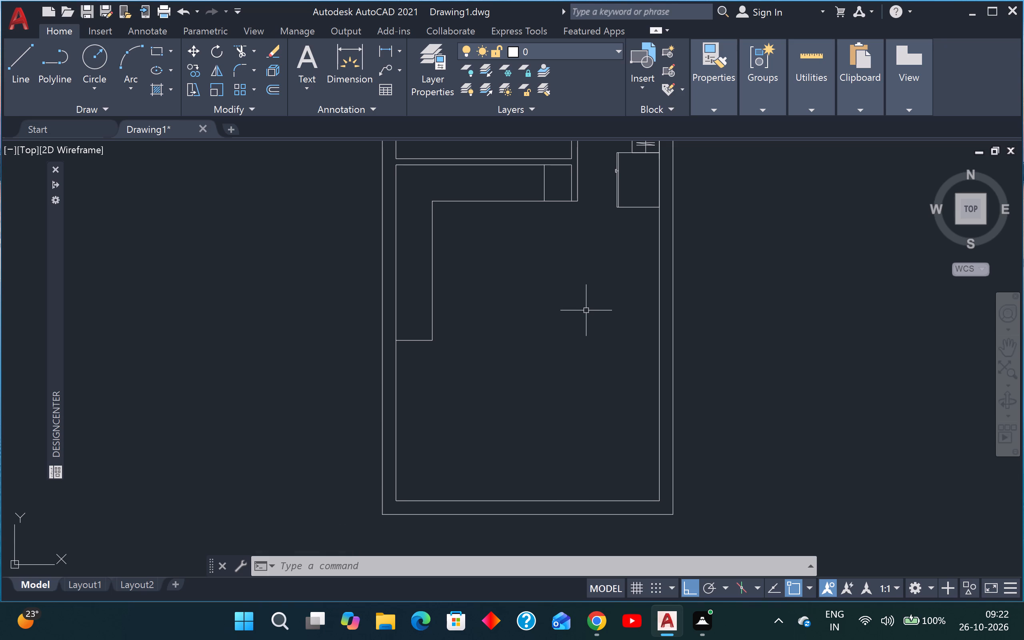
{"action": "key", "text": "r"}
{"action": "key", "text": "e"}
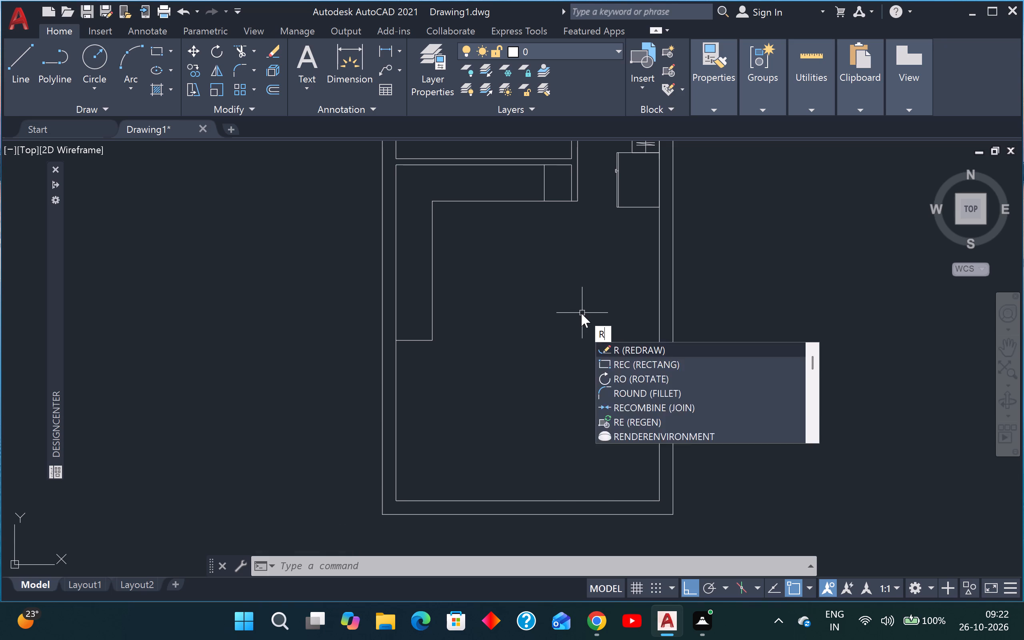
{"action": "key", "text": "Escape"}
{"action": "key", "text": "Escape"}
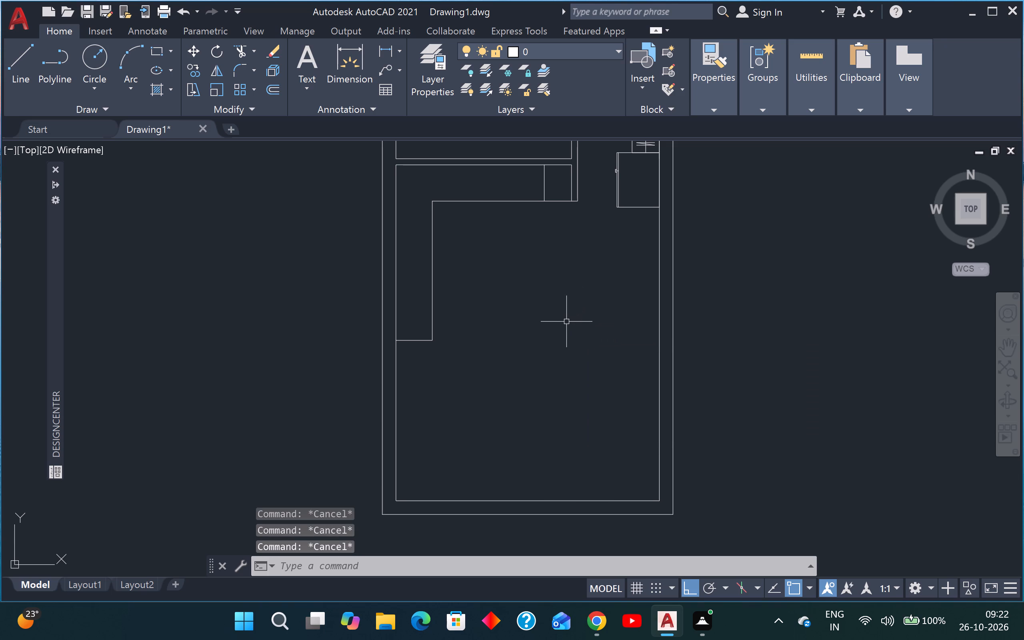
Draw a stair outline against the right outer wall's inner face below the kitchen blocks: 3' out, 110" down and 3' back.
{"action": "key", "text": "l"}
{"action": "key", "text": "space"}
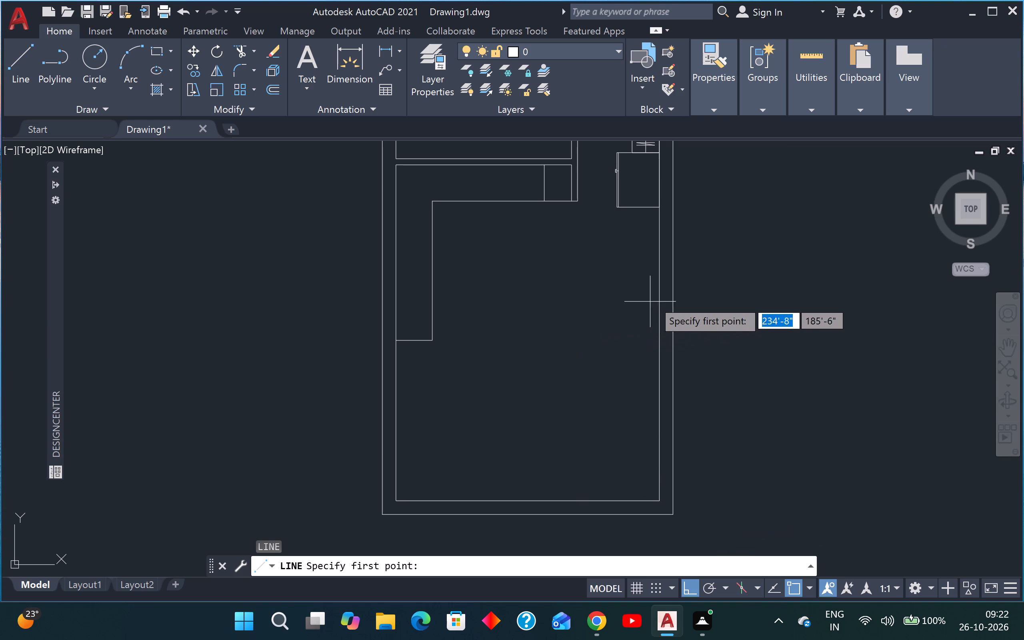
{"action": "left_click", "coordinate": [658, 266]}
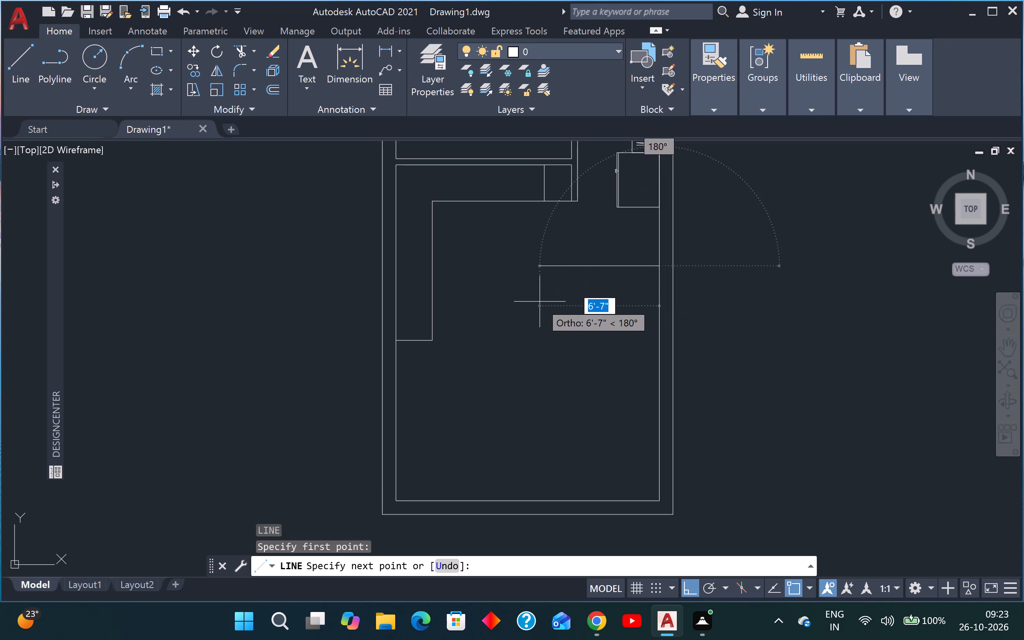
{"action": "type", "text": "3'"}
{"action": "key", "text": "Return"}
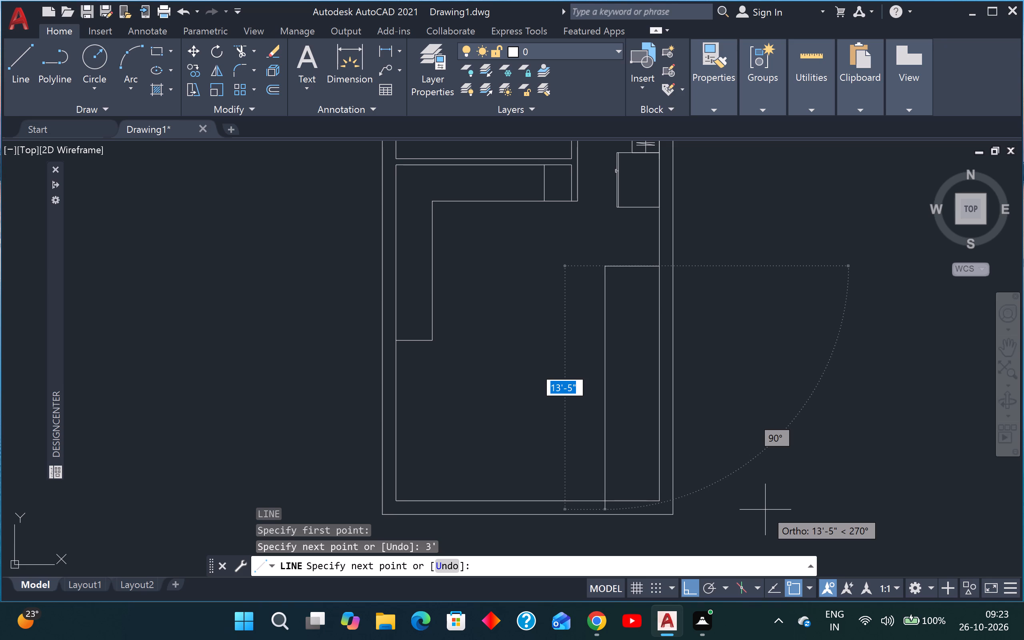
{"action": "type", "text": "110"}
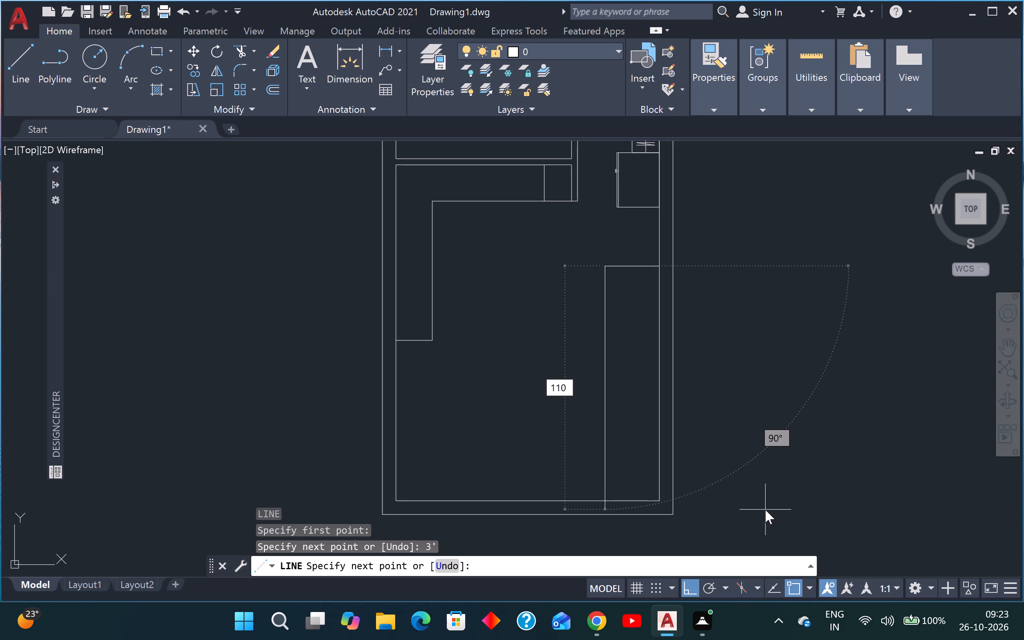
{"action": "key", "text": "shift+quotedbl"}
{"action": "key", "text": "Return"}
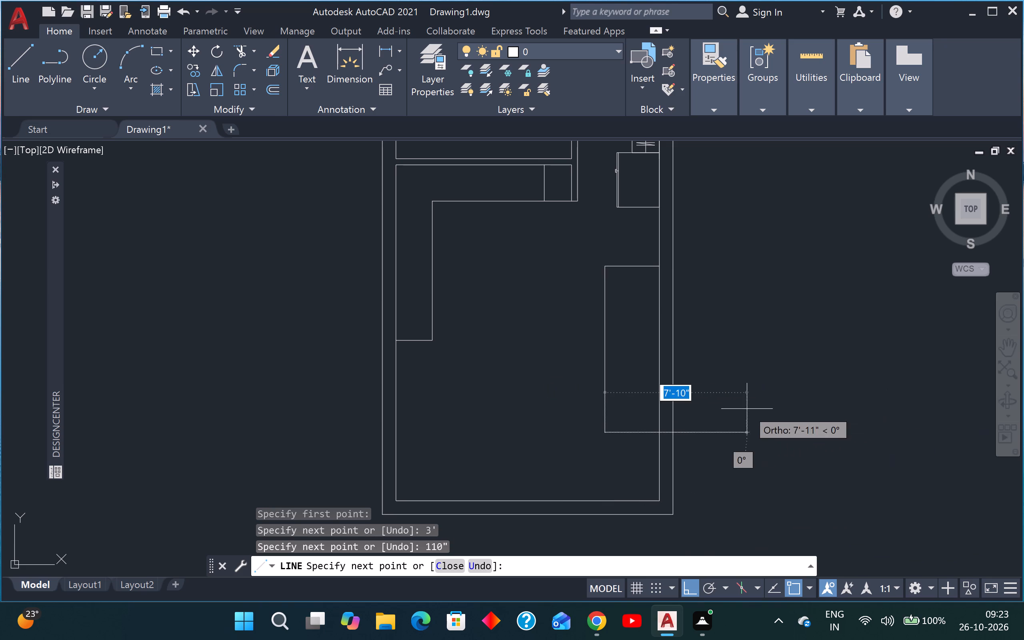
{"action": "scroll", "coordinate": [654, 431], "scroll_direction": "up", "scroll_amount": 2}
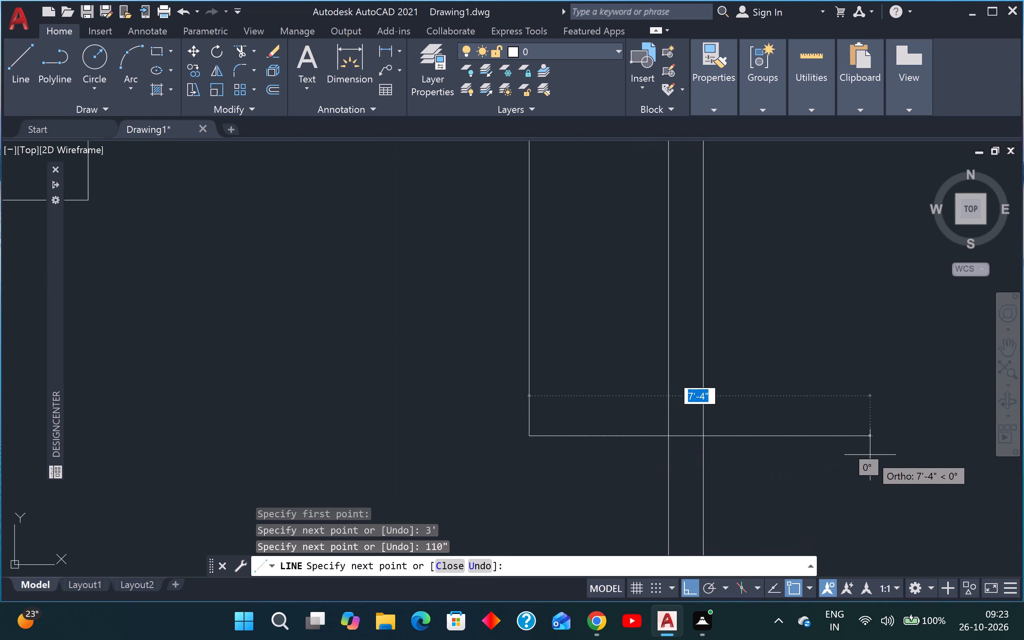
{"action": "key", "text": "3"}
{"action": "key", "text": "apostrophe"}
{"action": "key", "text": "Return"}
{"action": "key", "text": "Escape"}
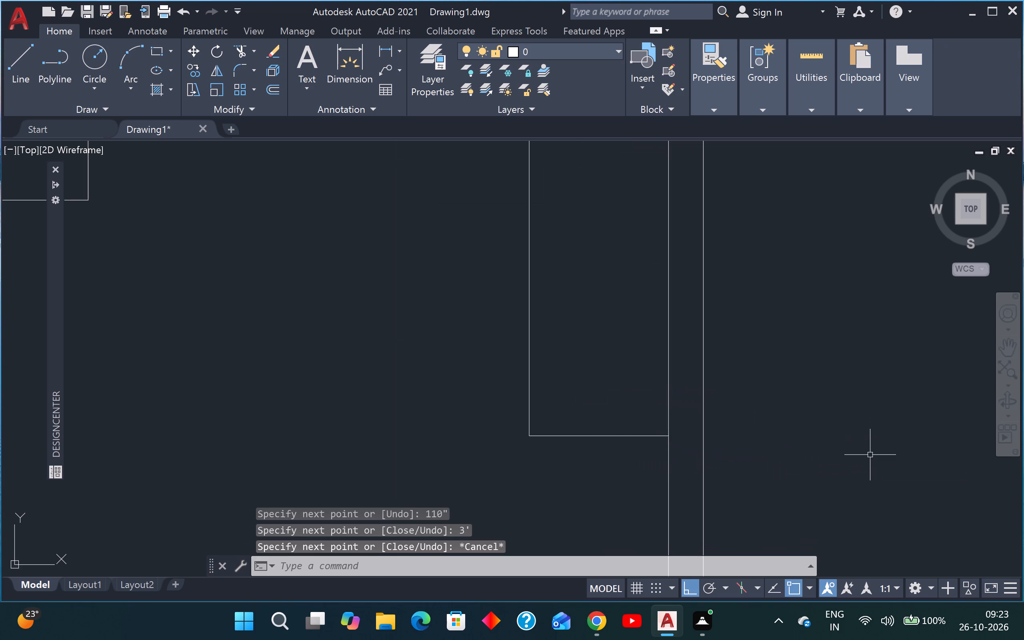
Check the new stair outline's width and length with Quick measure.
{"action": "scroll", "coordinate": [871, 346], "scroll_direction": "down", "scroll_amount": 4}
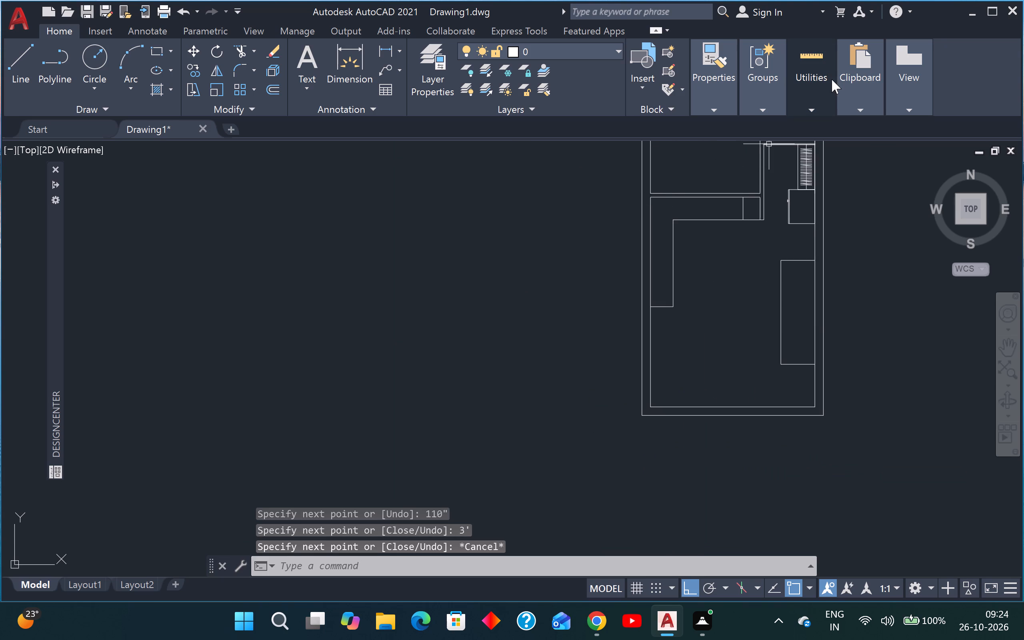
{"action": "left_click", "coordinate": [827, 79]}
{"action": "left_click", "coordinate": [821, 130]}
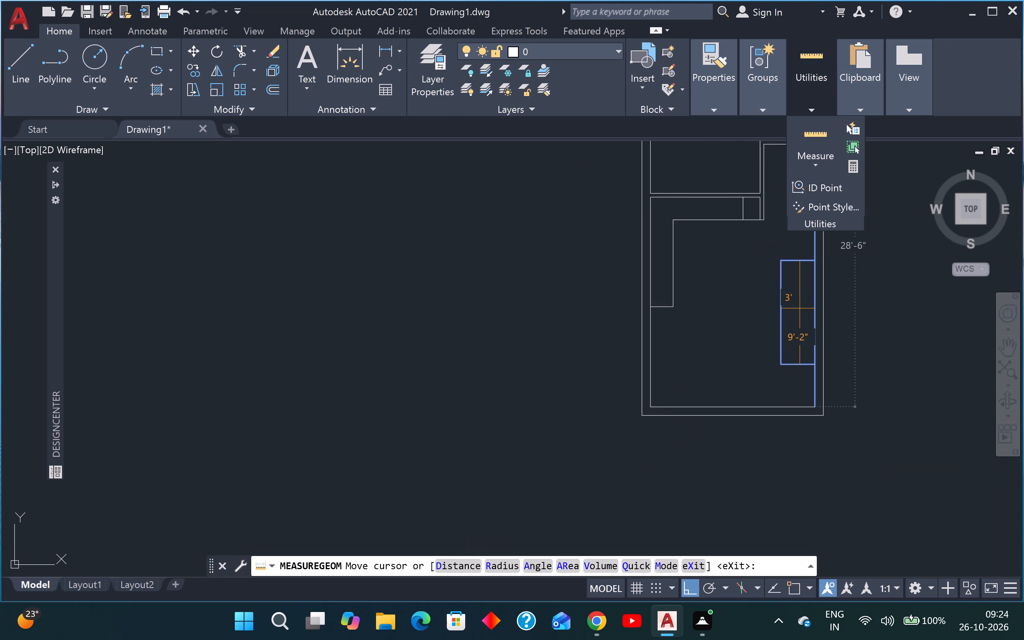
{"action": "key", "text": "Escape"}
{"action": "key", "text": "Escape"}
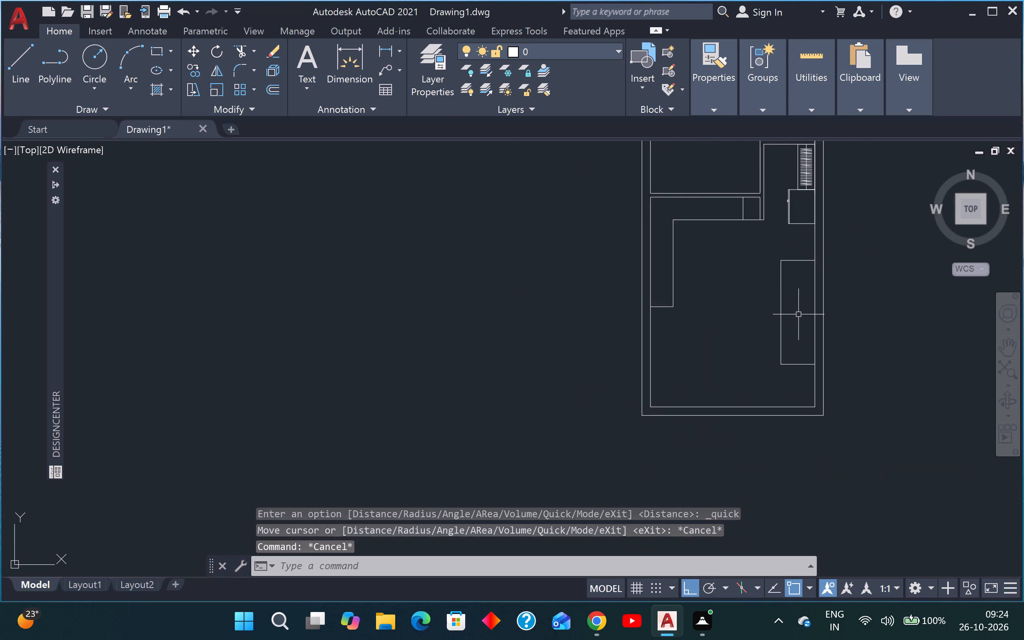
Offset the stair outline's top edge downward repeatedly at 10" spacing using the Multiple option to make nine tread lines.
{"action": "scroll", "coordinate": [797, 322], "scroll_direction": "up", "scroll_amount": 2}
{"action": "middle_click_drag", "start_coordinate": [797, 322], "coordinate": [526, 362]}
{"action": "scroll", "coordinate": [526, 363], "scroll_direction": "down", "scroll_amount": 1}
{"action": "middle_click_drag", "start_coordinate": [524, 389], "coordinate": [526, 423]}
{"action": "key", "text": "Escape"}
{"action": "key", "text": "Escape"}
{"action": "type", "text": "O"}
{"action": "key", "text": "space"}
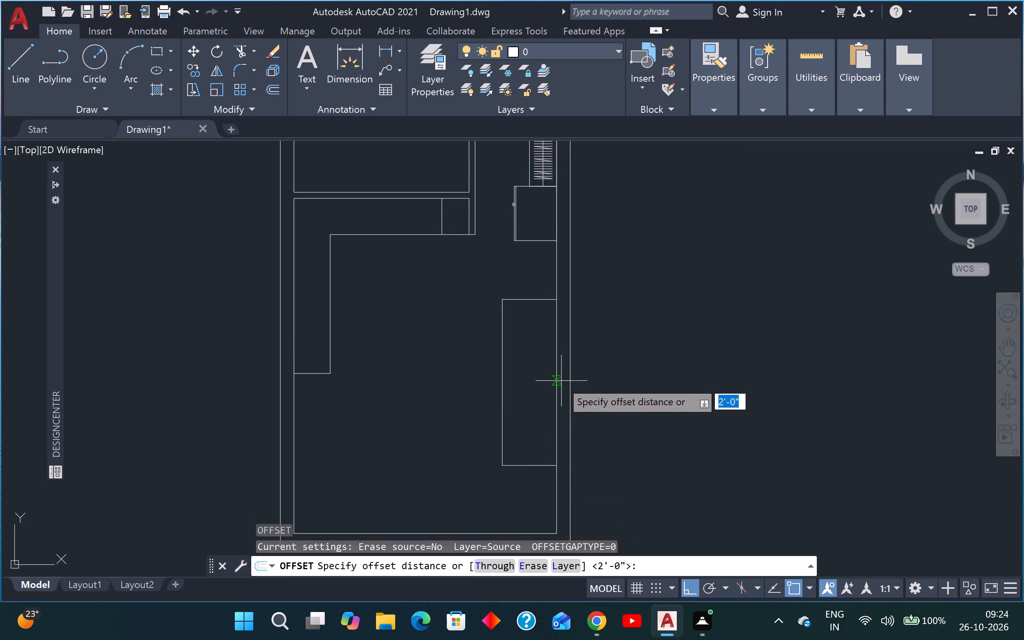
{"action": "scroll", "coordinate": [532, 335], "scroll_direction": "up", "scroll_amount": 1}
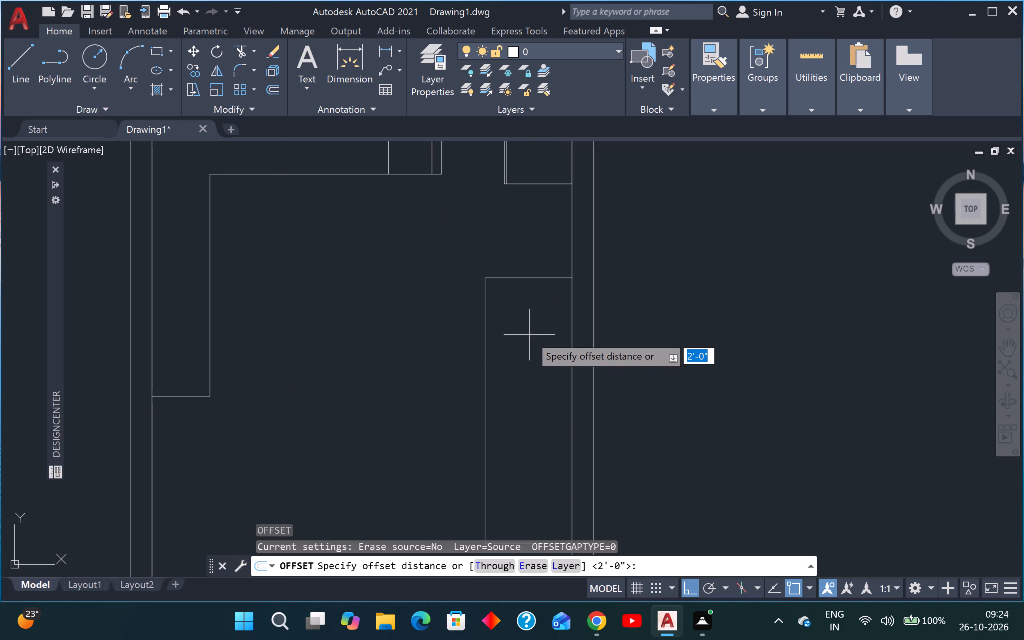
{"action": "type", "text": "10"}
{"action": "key", "text": "Left"}
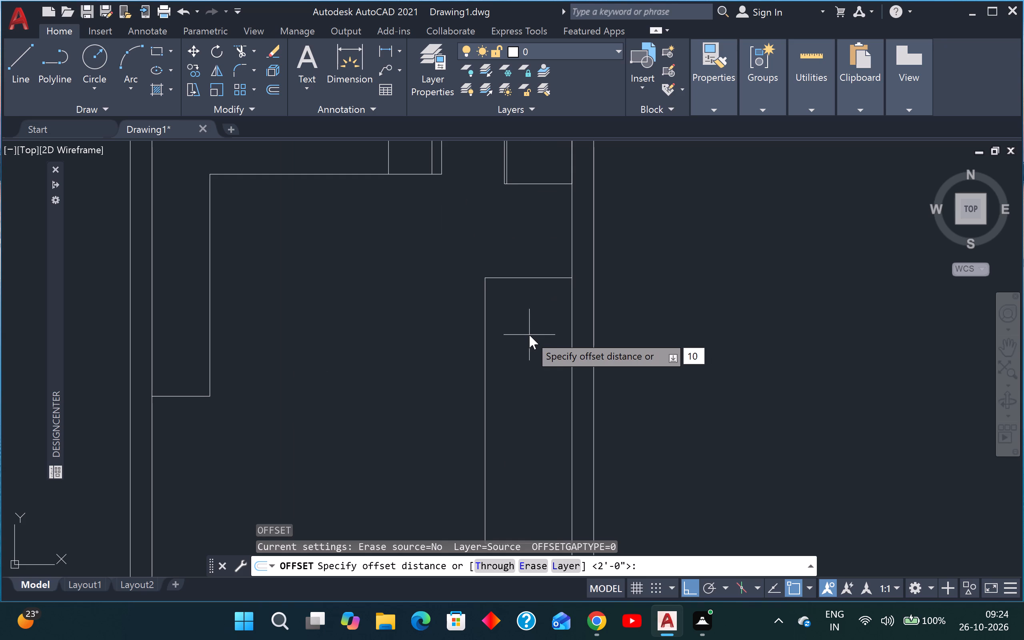
{"action": "key", "text": "Right"}
{"action": "key", "text": "shift+quotedbl"}
{"action": "key", "text": "Return"}
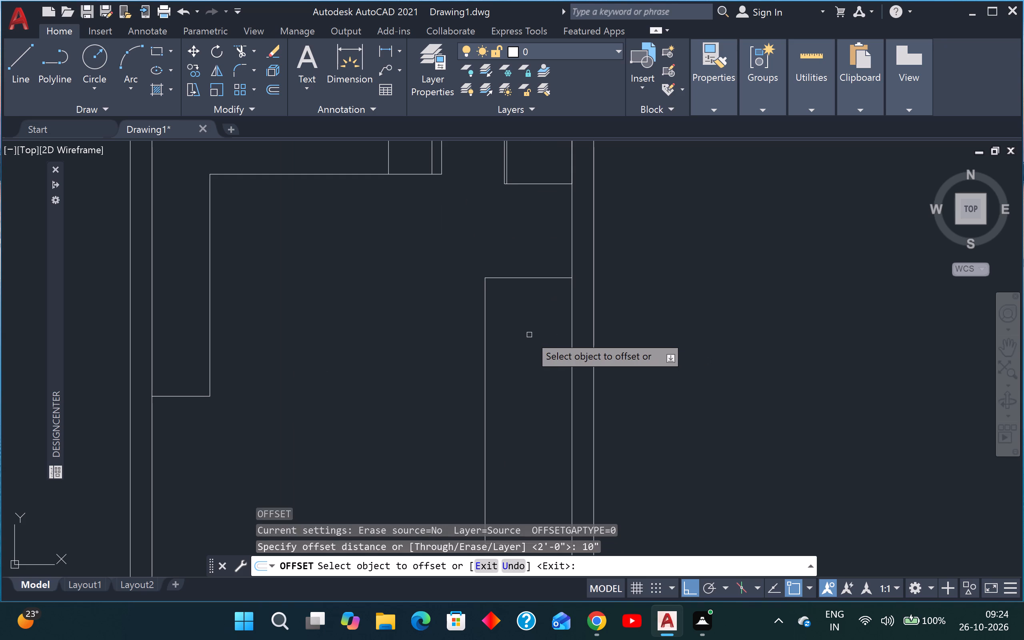
{"action": "left_click", "coordinate": [533, 279]}
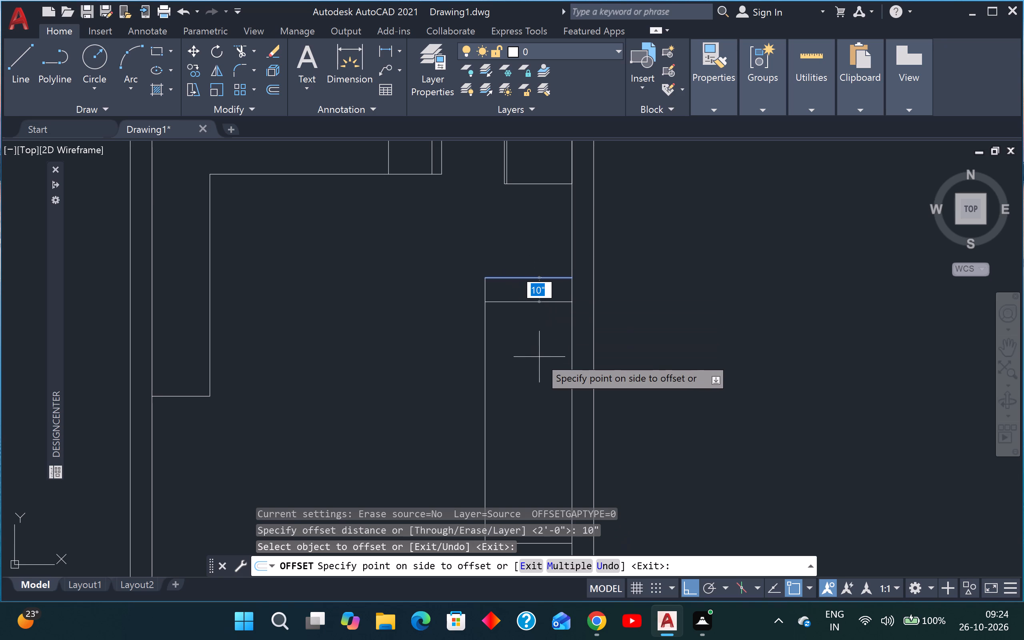
{"action": "type", "text": "M"}
{"action": "key", "text": "space"}
{"action": "scroll", "coordinate": [540, 357], "scroll_direction": "down", "scroll_amount": 3}
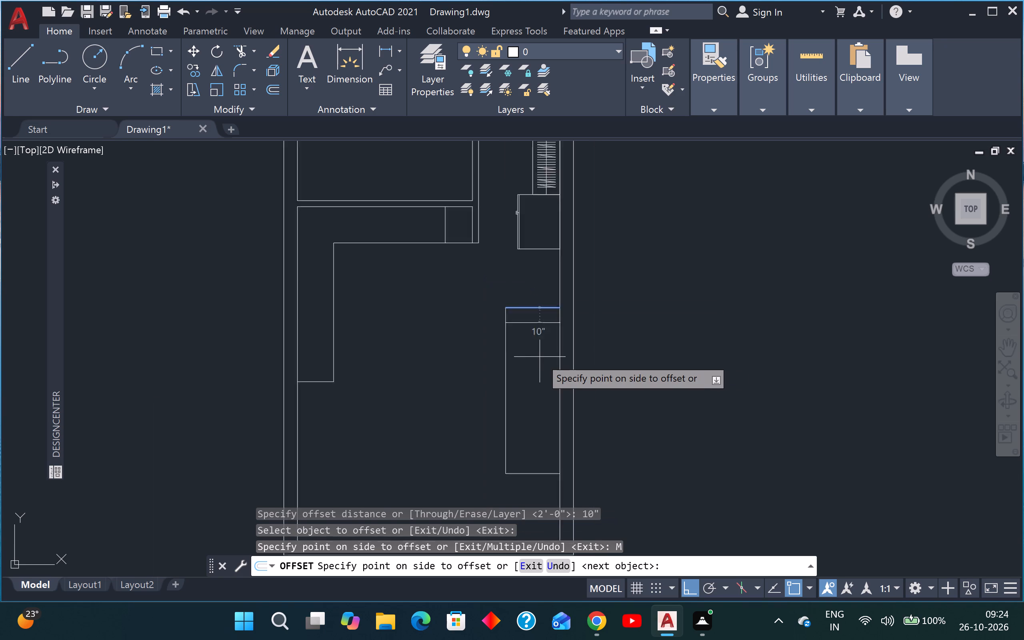
{"action": "scroll", "coordinate": [544, 421], "scroll_direction": "up", "scroll_amount": 3}
{"action": "scroll", "coordinate": [532, 426], "scroll_direction": "down", "scroll_amount": 2}
{"action": "middle_click_drag", "start_coordinate": [532, 426], "coordinate": [532, 426]}
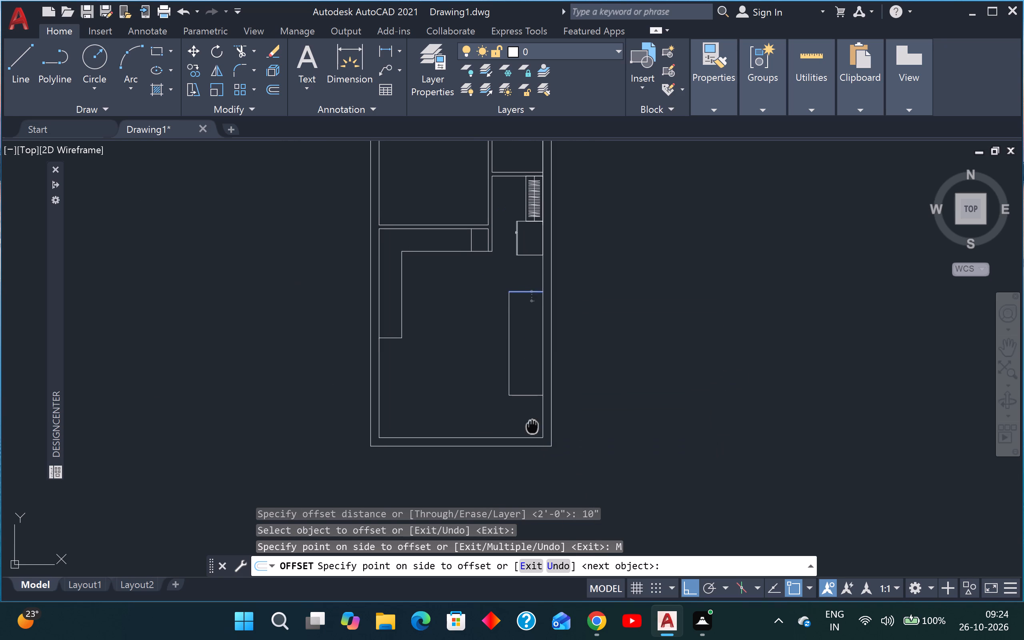
{"action": "middle_click_drag", "start_coordinate": [532, 426], "coordinate": [528, 474]}
{"action": "scroll", "coordinate": [528, 474], "scroll_direction": "down", "scroll_amount": 1}
{"action": "scroll", "coordinate": [527, 474], "scroll_direction": "up", "scroll_amount": 3}
{"action": "left_click", "coordinate": [521, 479]}
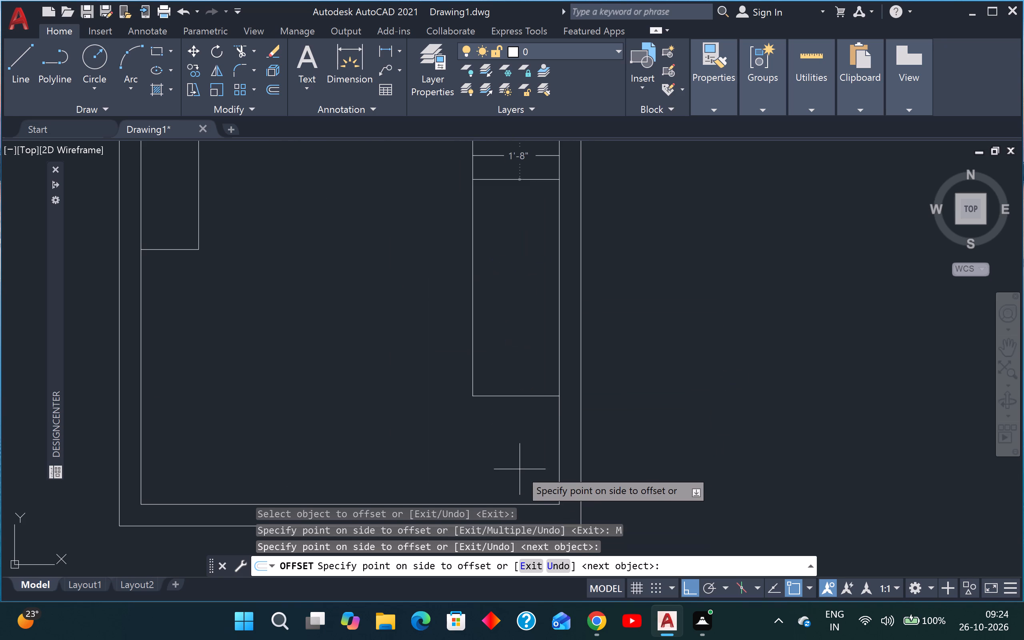
{"action": "left_click", "coordinate": [520, 469]}
{"action": "left_click", "coordinate": [518, 469]}
{"action": "left_click", "coordinate": [518, 469]}
{"action": "left_click", "coordinate": [520, 462]}
{"action": "left_click", "coordinate": [520, 462]}
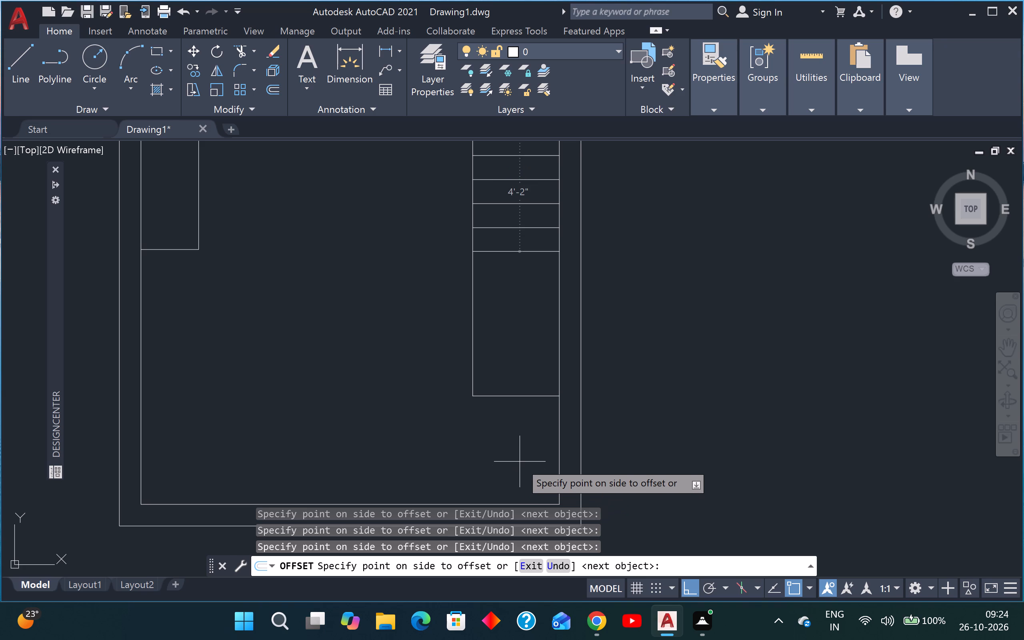
{"action": "left_click", "coordinate": [520, 453]}
{"action": "left_click", "coordinate": [520, 453]}
{"action": "left_click", "coordinate": [519, 454]}
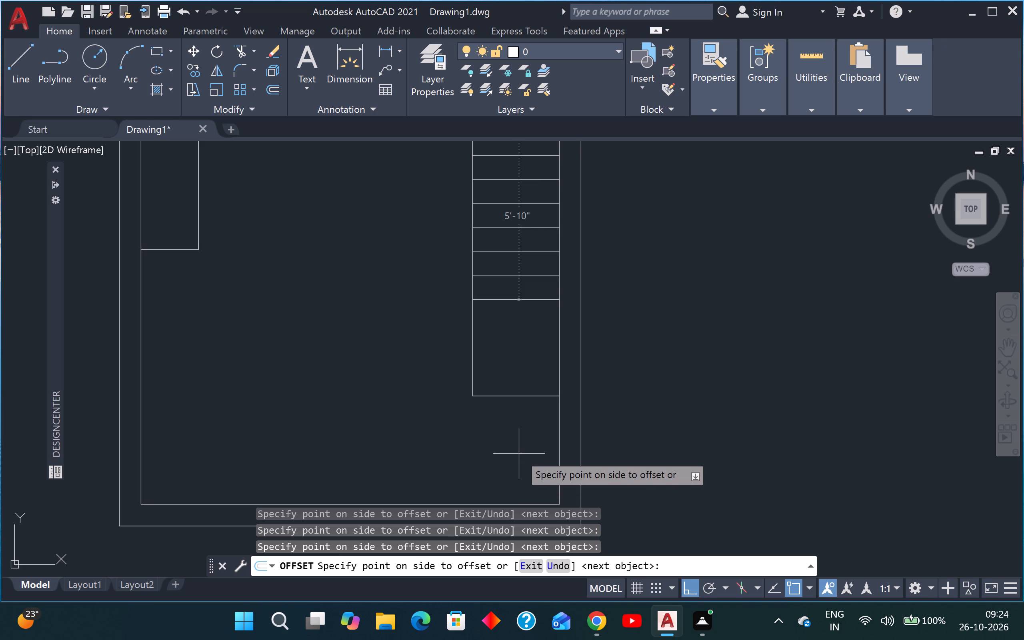
{"action": "left_click", "coordinate": [519, 453]}
{"action": "left_click", "coordinate": [519, 453]}
{"action": "left_click", "coordinate": [519, 453]}
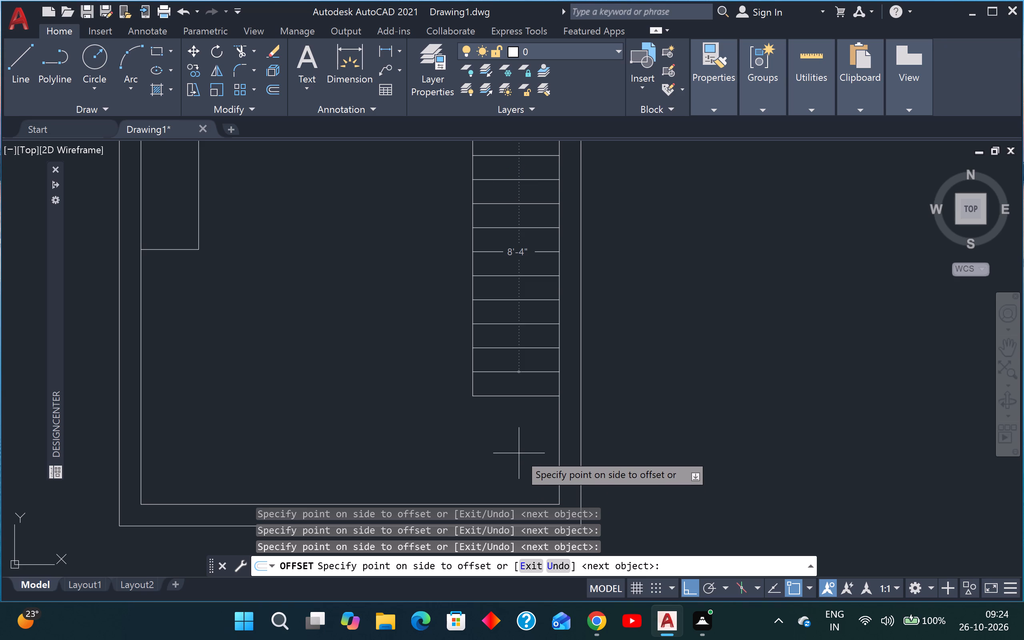
{"action": "key", "text": "Escape"}
Offset the lowest tread line 10" downward to add the last tread above the stair outline's bottom edge.
{"action": "key", "text": "space"}
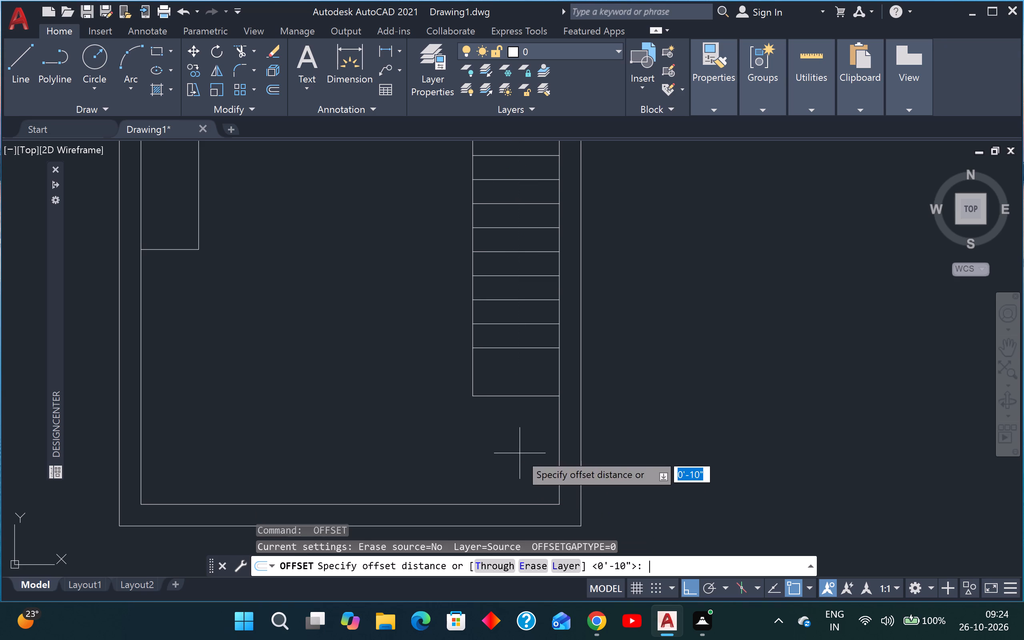
{"action": "key", "text": "space"}
{"action": "left_click", "coordinate": [550, 349]}
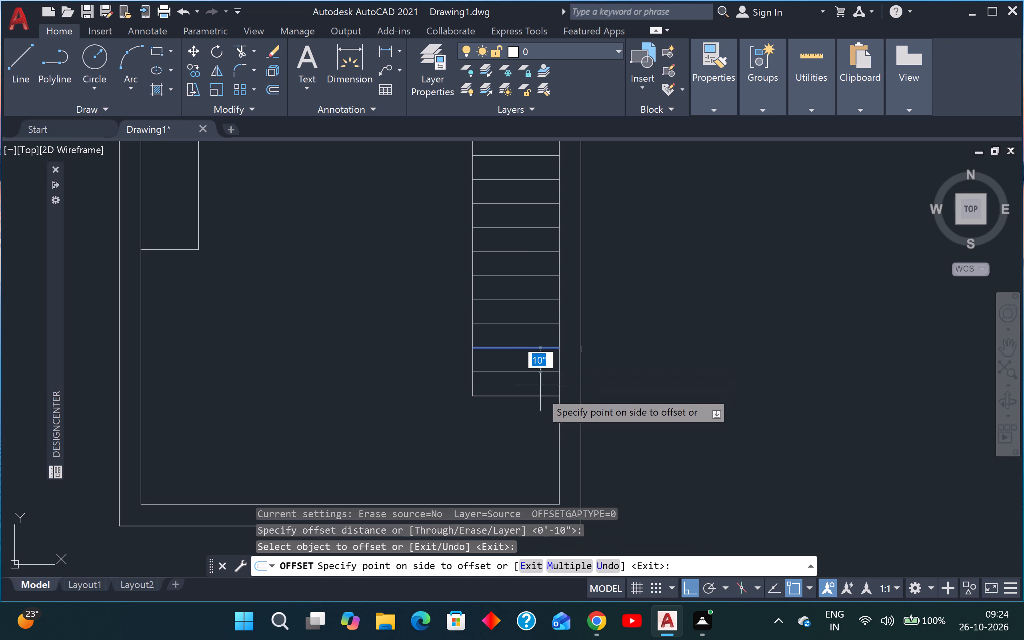
{"action": "left_click", "coordinate": [539, 404]}
{"action": "scroll", "coordinate": [538, 409], "scroll_direction": "down", "scroll_amount": 3}
{"action": "middle_click_drag", "start_coordinate": [515, 415], "coordinate": [460, 442]}
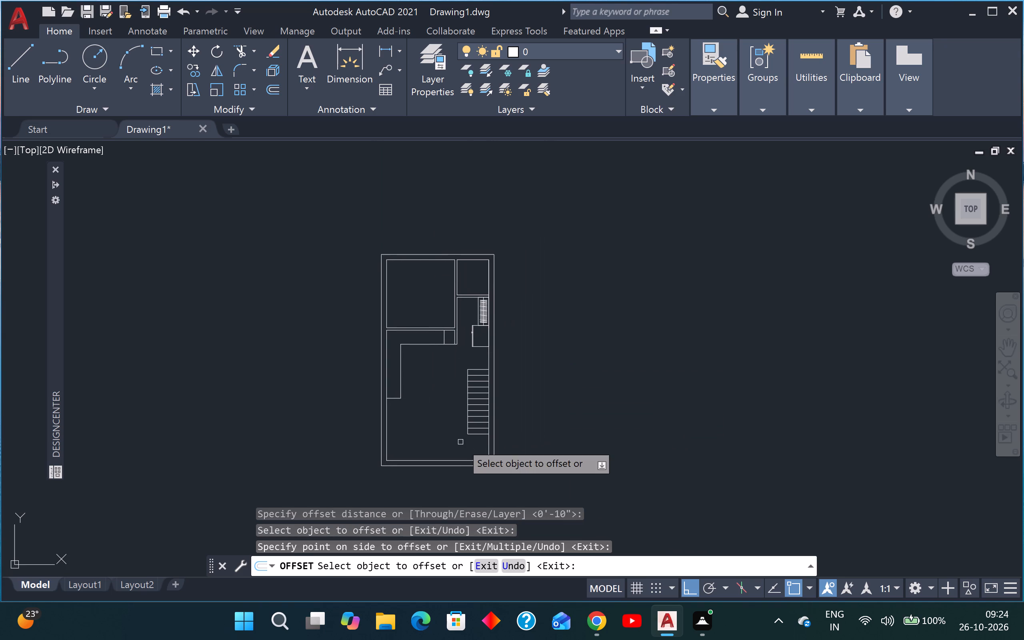
{"action": "key", "text": "Escape"}
{"action": "key", "text": "Escape"}
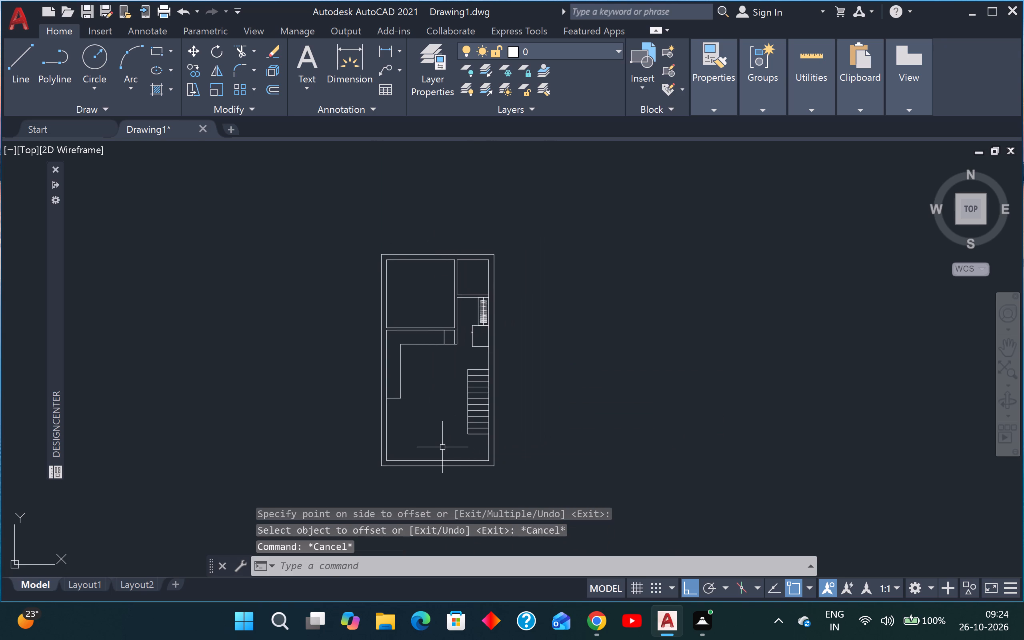
{"action": "key", "text": "Escape"}
{"action": "key", "text": "Escape"}
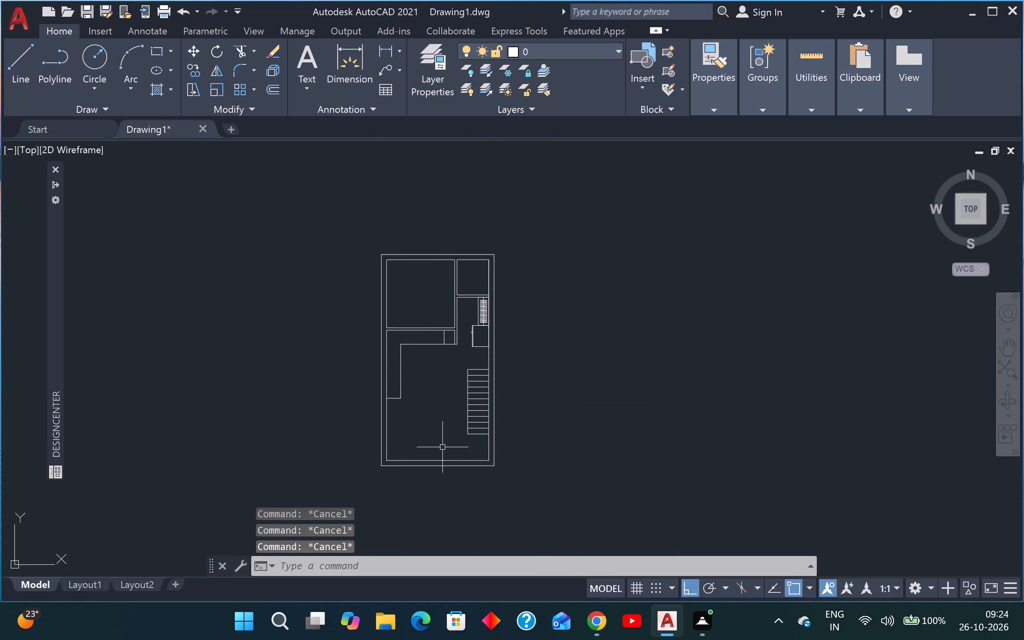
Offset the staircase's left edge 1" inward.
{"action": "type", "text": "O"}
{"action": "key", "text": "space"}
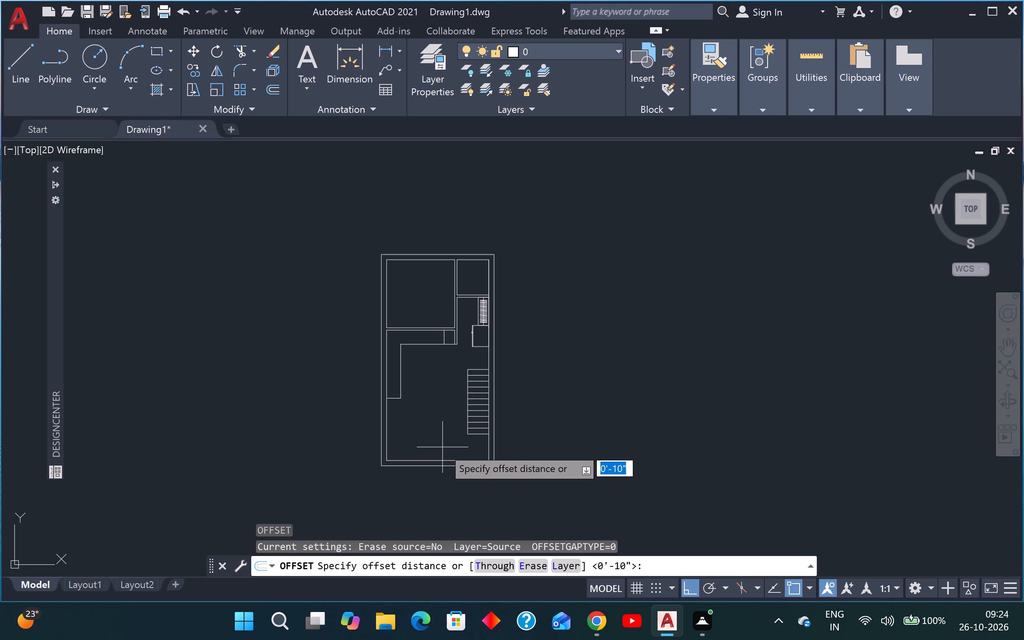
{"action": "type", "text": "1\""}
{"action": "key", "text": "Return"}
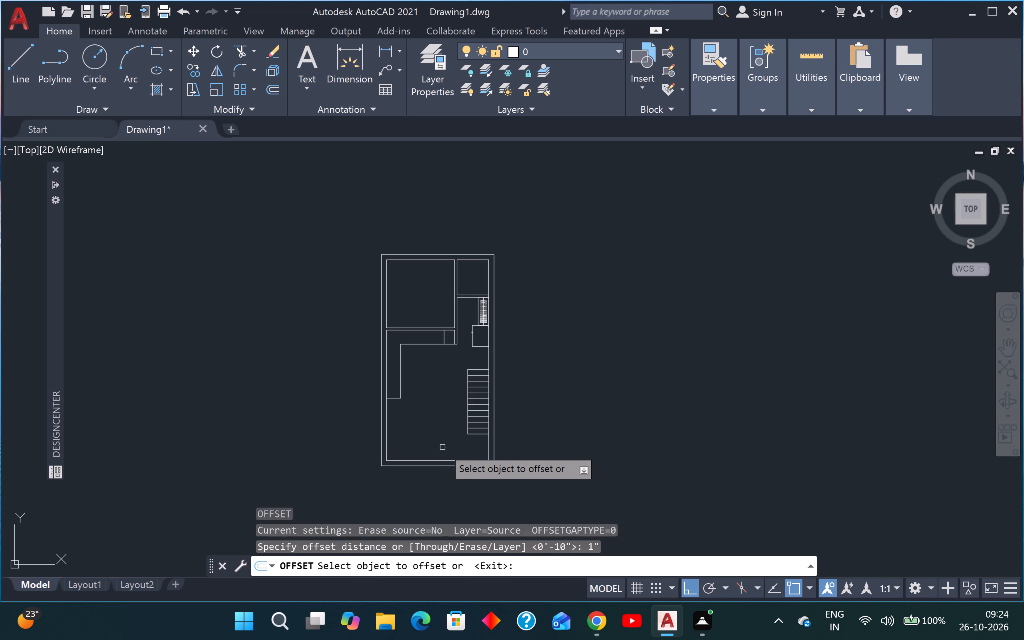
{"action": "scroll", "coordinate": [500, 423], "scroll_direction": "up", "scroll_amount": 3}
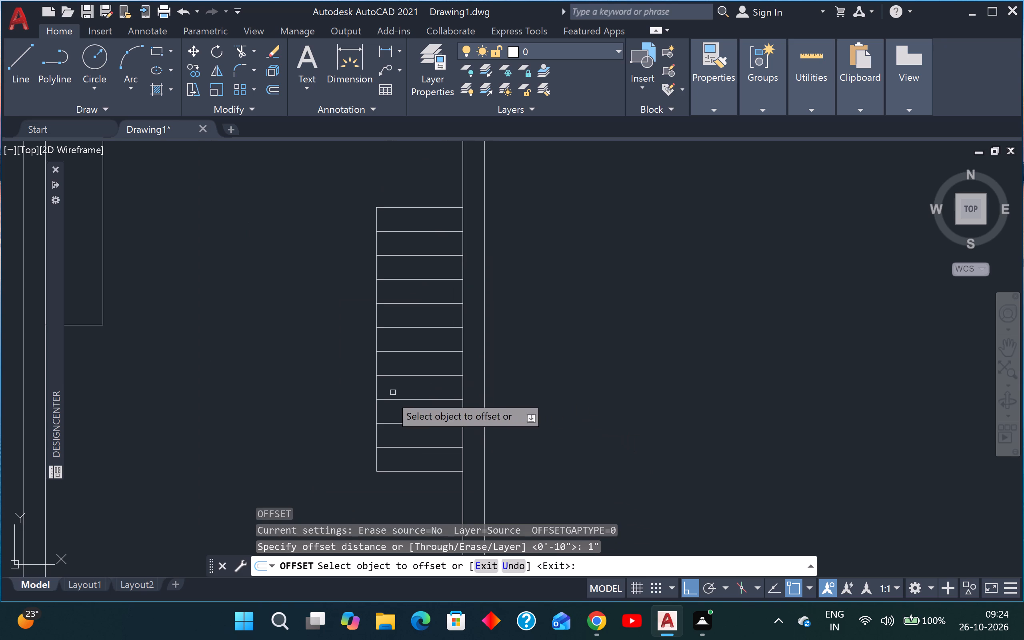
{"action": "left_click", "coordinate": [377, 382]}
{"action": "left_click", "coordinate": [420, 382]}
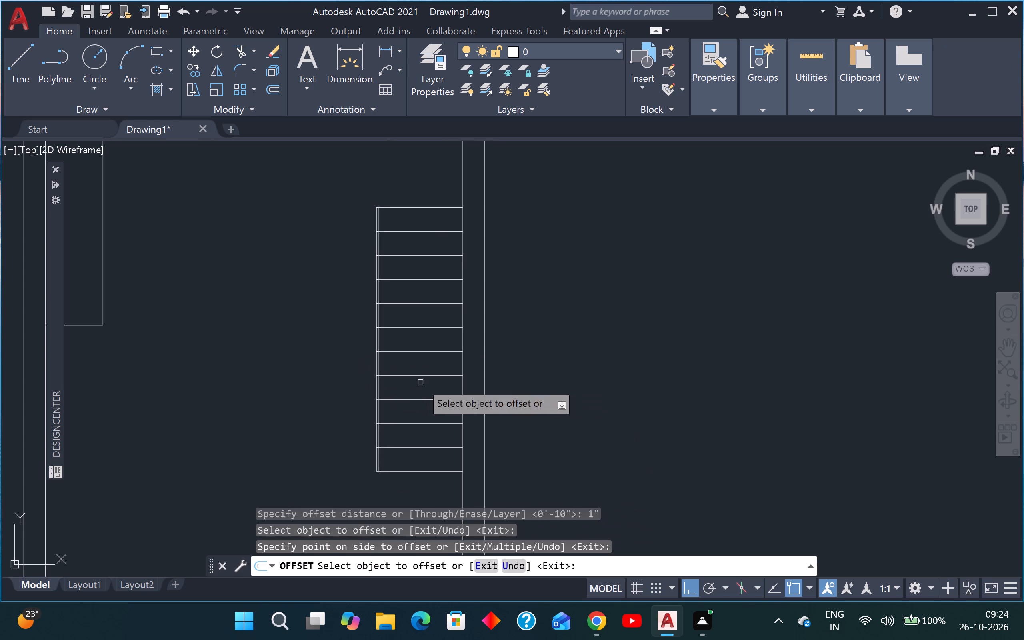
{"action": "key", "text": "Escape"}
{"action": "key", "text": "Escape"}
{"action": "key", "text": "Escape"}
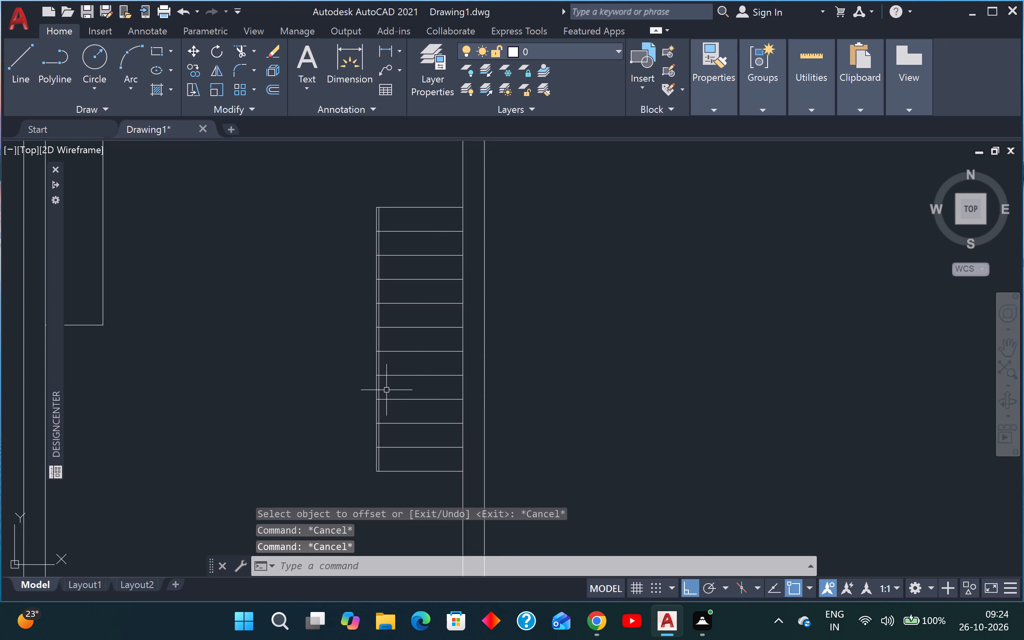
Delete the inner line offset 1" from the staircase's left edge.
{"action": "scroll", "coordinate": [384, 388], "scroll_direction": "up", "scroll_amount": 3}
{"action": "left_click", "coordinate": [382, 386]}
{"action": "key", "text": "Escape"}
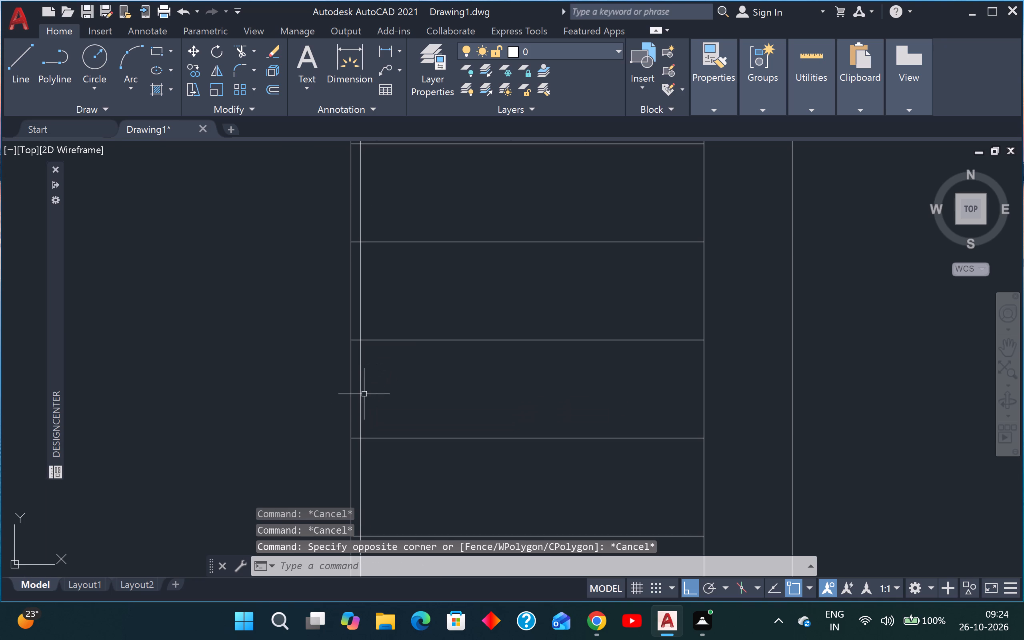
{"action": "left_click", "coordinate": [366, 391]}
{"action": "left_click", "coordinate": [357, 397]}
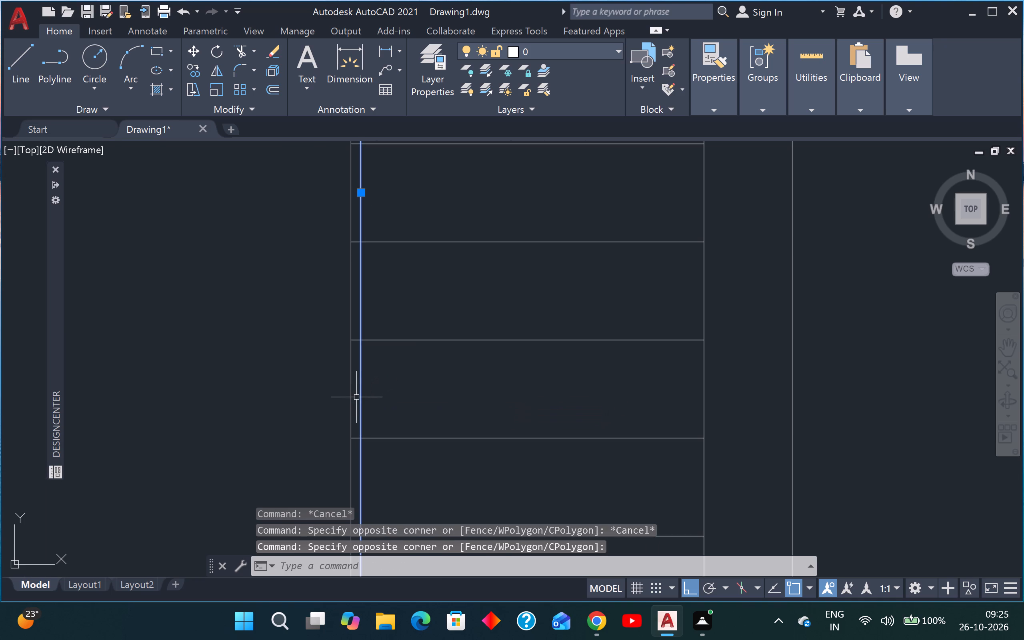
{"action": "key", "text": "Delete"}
Offset the staircase's left edge 2" inward to form the railing strip.
{"action": "type", "text": "O"}
{"action": "key", "text": "space"}
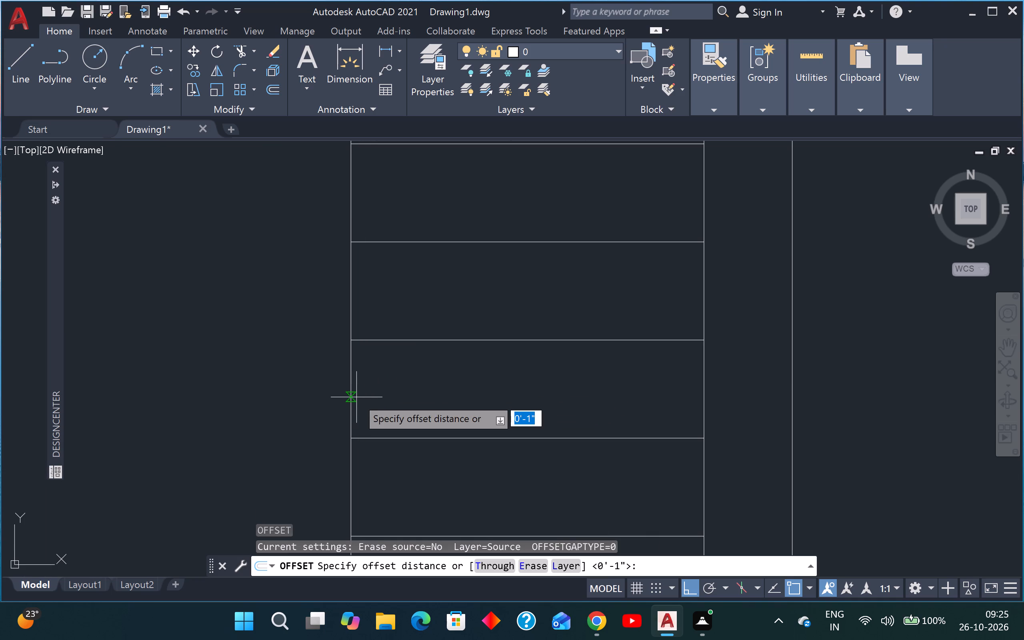
{"action": "key", "text": "2"}
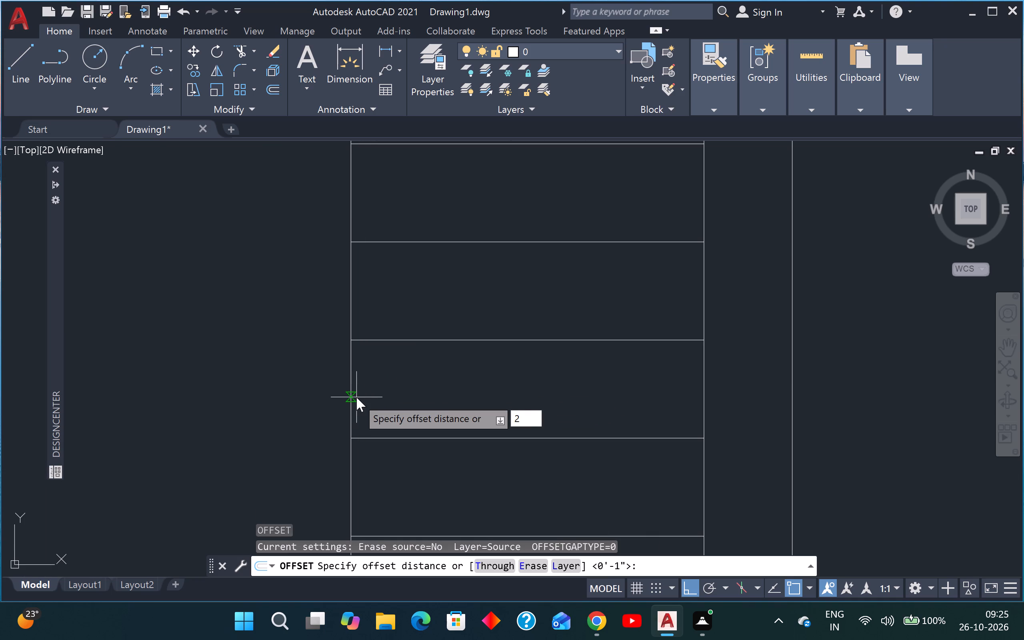
{"action": "key", "text": "shift+quotedbl"}
{"action": "key", "text": "Return"}
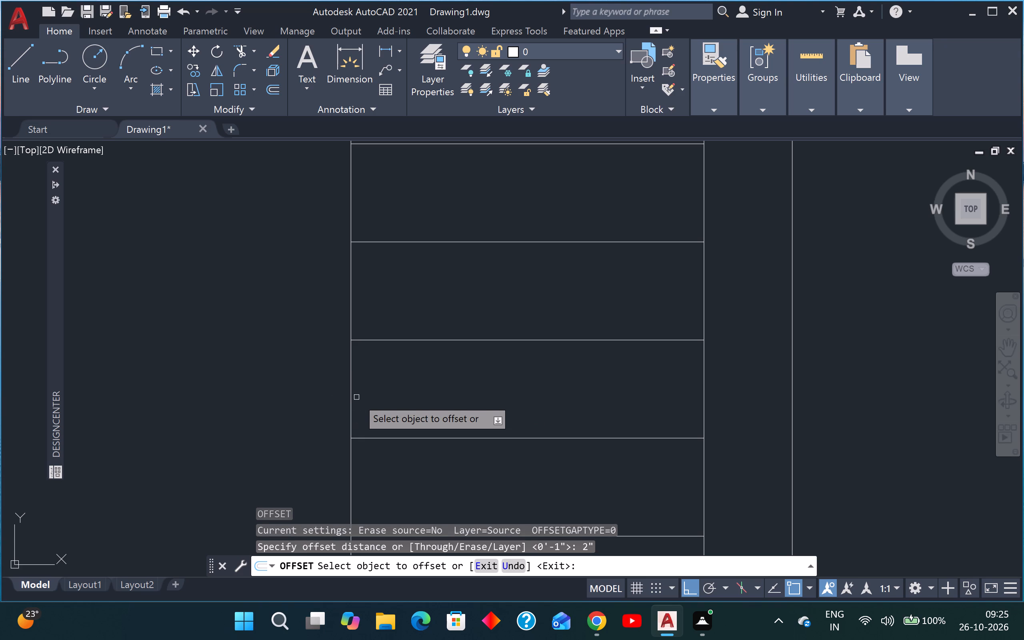
{"action": "left_click", "coordinate": [350, 394]}
{"action": "left_click", "coordinate": [440, 374]}
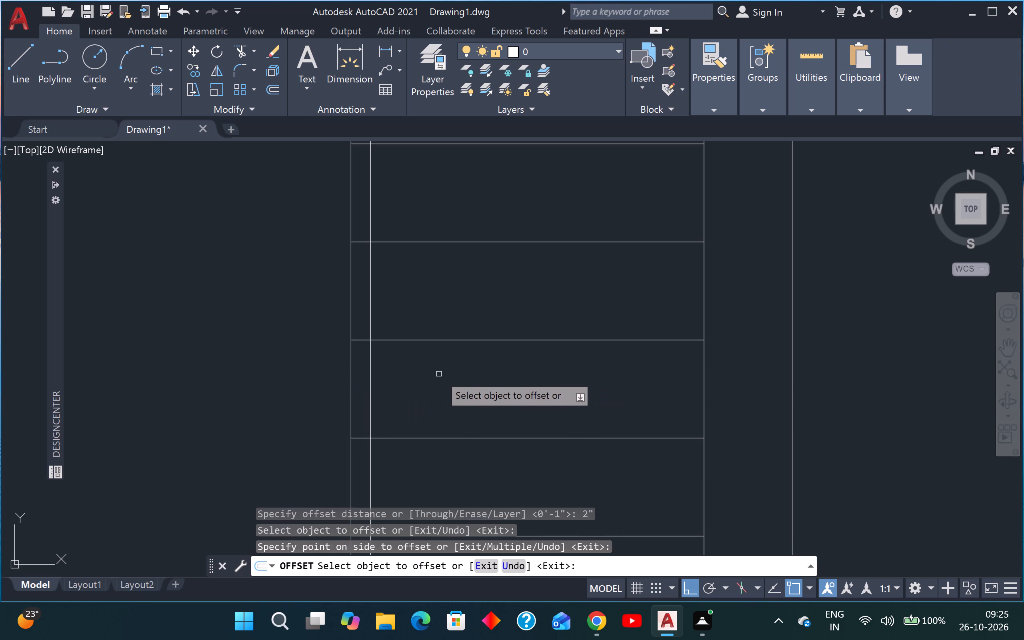
{"action": "scroll", "coordinate": [435, 377], "scroll_direction": "down", "scroll_amount": 4}
{"action": "middle_click_drag", "start_coordinate": [434, 379], "coordinate": [452, 402]}
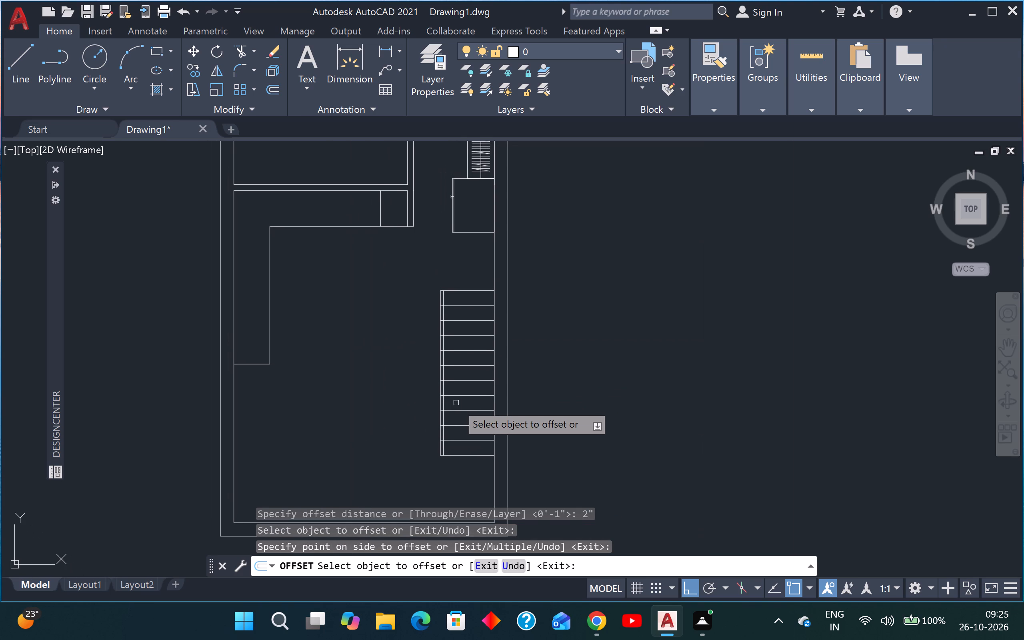
{"action": "scroll", "coordinate": [431, 447], "scroll_direction": "up", "scroll_amount": 3}
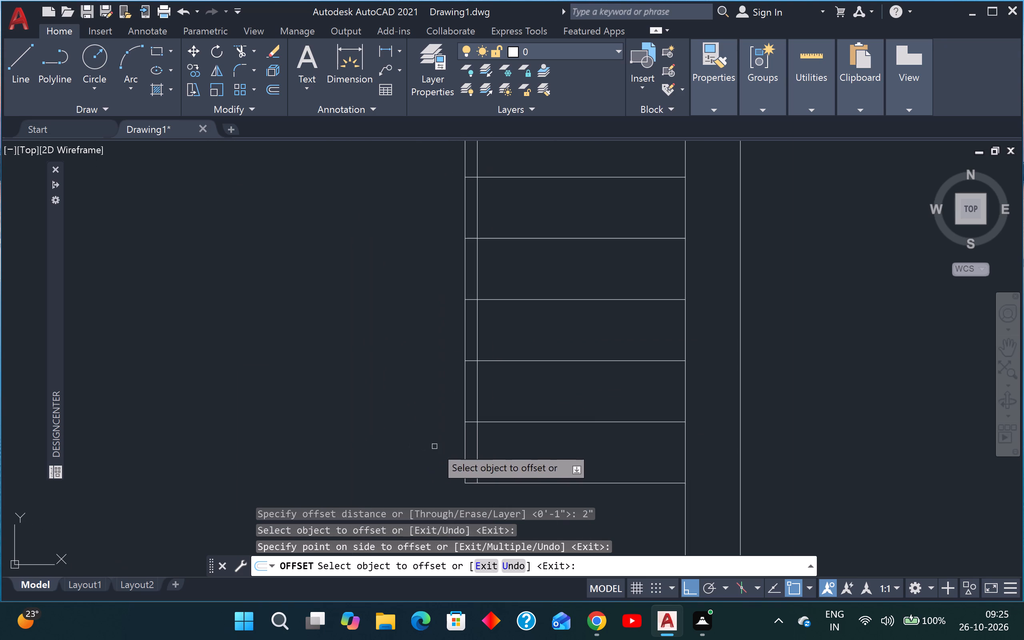
{"action": "scroll", "coordinate": [498, 416], "scroll_direction": "up", "scroll_amount": 2}
{"action": "key", "text": "Escape"}
{"action": "key", "text": "Escape"}
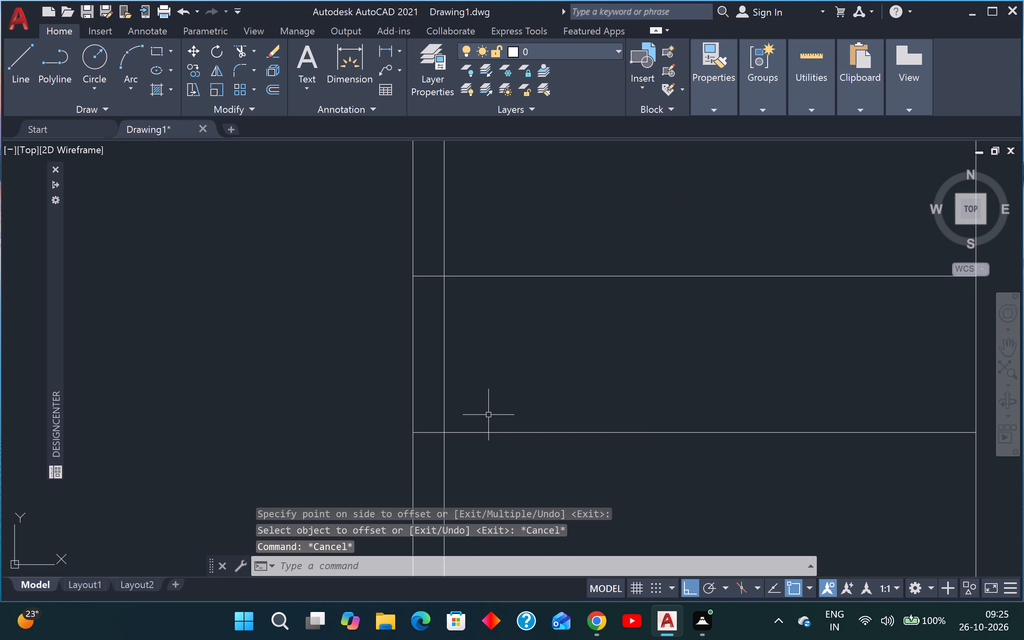
Trim the staircase's left edge and its inner offset line away from the bottom two treads.
{"action": "type", "text": "TR"}
{"action": "key", "text": "space"}
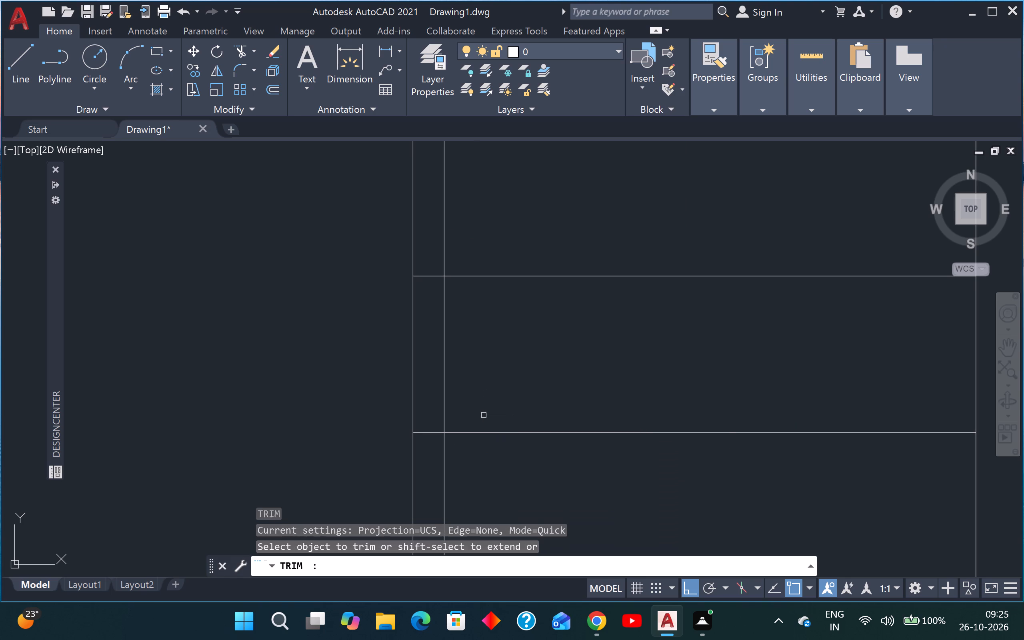
{"action": "scroll", "coordinate": [512, 396], "scroll_direction": "down", "scroll_amount": 3}
{"action": "scroll", "coordinate": [508, 424], "scroll_direction": "up", "scroll_amount": 2}
{"action": "left_click_drag", "start_coordinate": [507, 424], "coordinate": [503, 425]}
{"action": "left_click", "coordinate": [392, 453]}
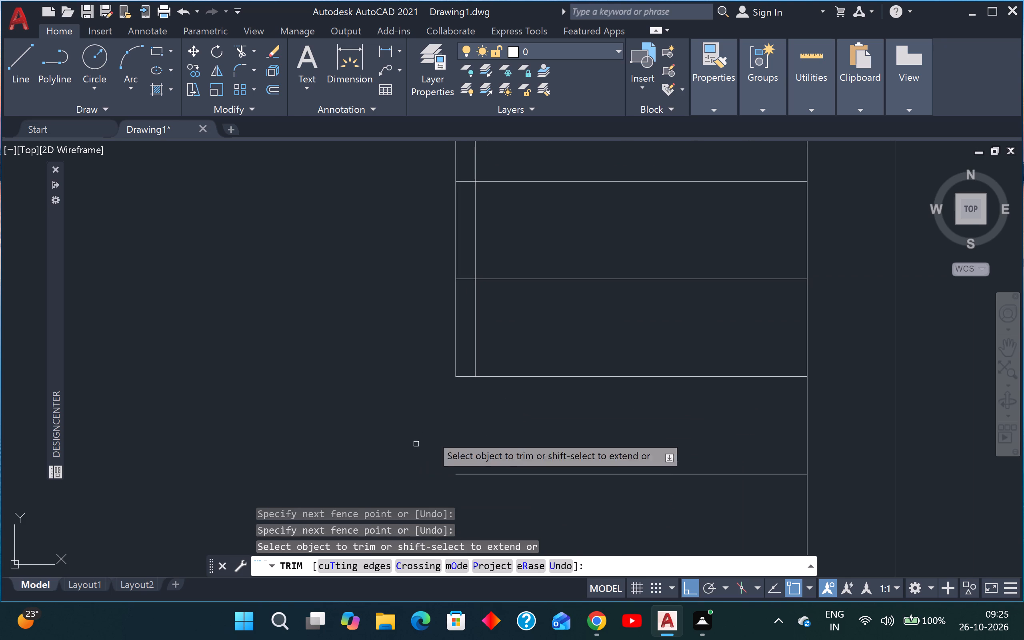
{"action": "left_click", "coordinate": [510, 342]}
{"action": "left_click", "coordinate": [250, 350]}
{"action": "scroll", "coordinate": [478, 340], "scroll_direction": "down", "scroll_amount": 2}
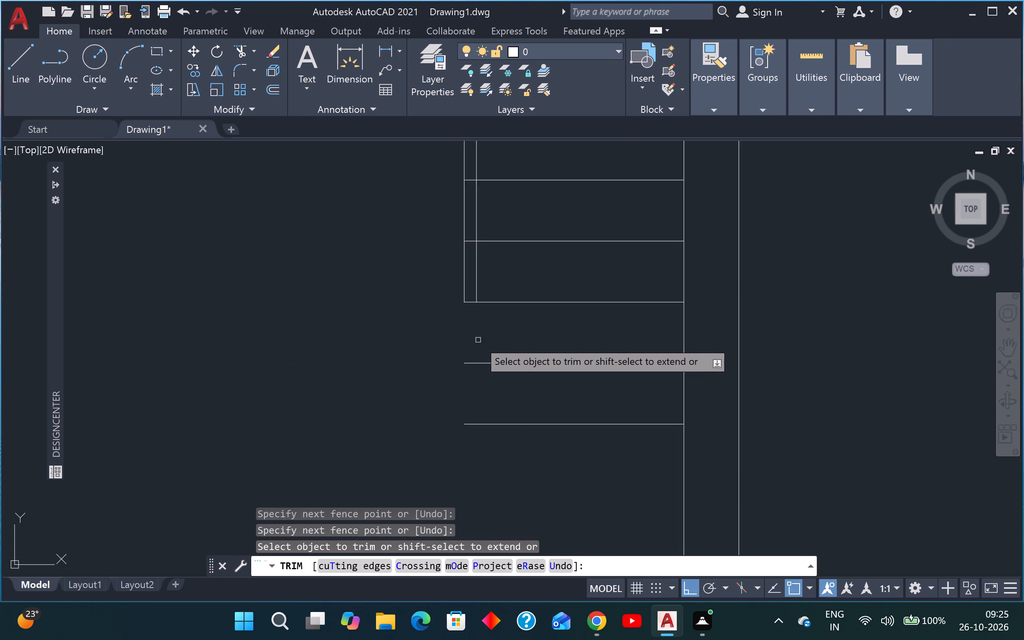
{"action": "scroll", "coordinate": [478, 340], "scroll_direction": "down", "scroll_amount": 1}
{"action": "scroll", "coordinate": [479, 341], "scroll_direction": "up", "scroll_amount": 2}
{"action": "key", "text": "Escape"}
{"action": "key", "text": "Escape"}
Draw a vertical line from the inner railing line's lower end down past the staircase's bottom edge.
{"action": "type", "text": "L"}
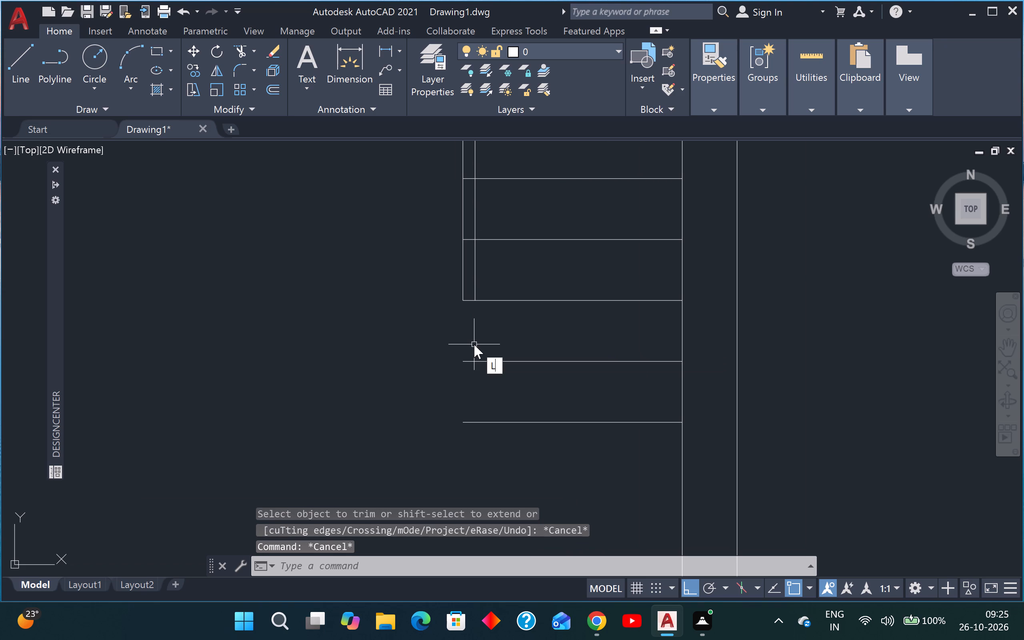
{"action": "key", "text": "space"}
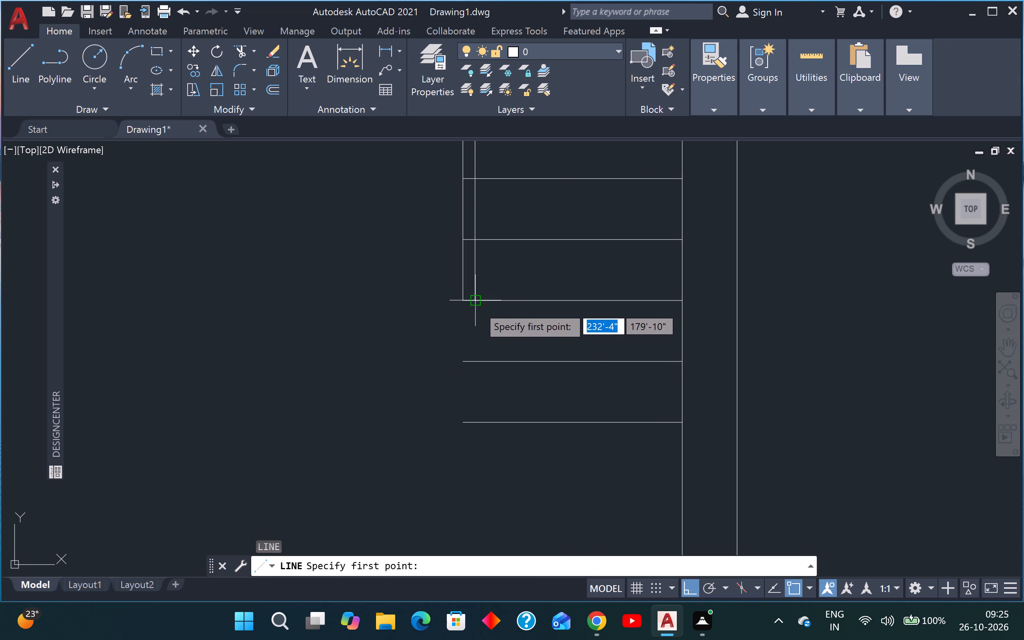
{"action": "left_click", "coordinate": [477, 305]}
{"action": "left_click", "coordinate": [464, 445]}
{"action": "key", "text": "Escape"}
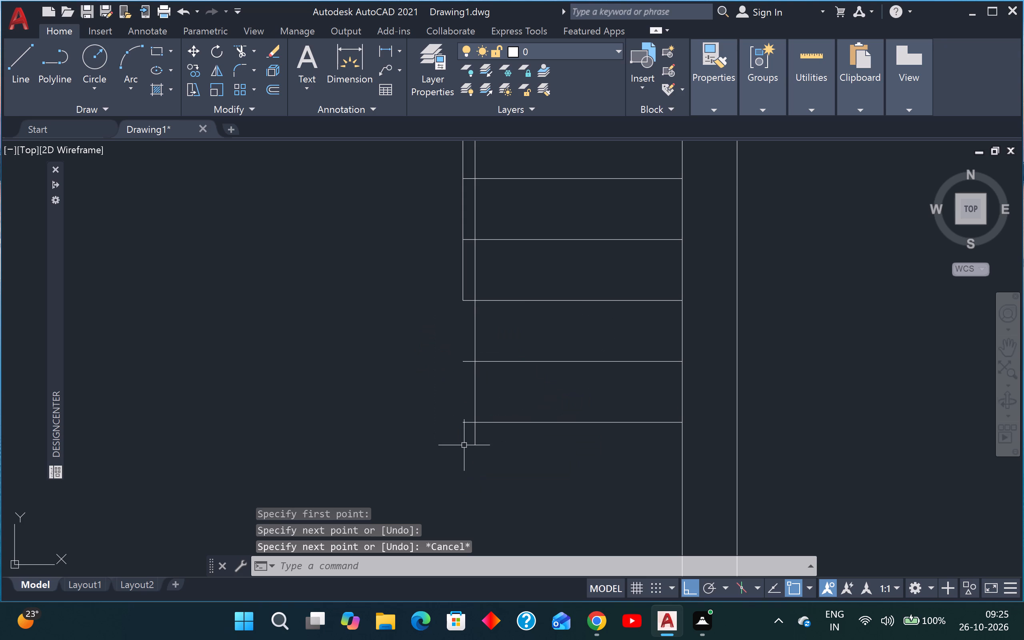
Trim the bottom two stair lines projecting left of the new vertical line, and that line's overhang below the staircase.
{"action": "key", "text": "t"}
{"action": "key", "text": "r"}
{"action": "key", "text": "space"}
{"action": "scroll", "coordinate": [477, 358], "scroll_direction": "up", "scroll_amount": 2}
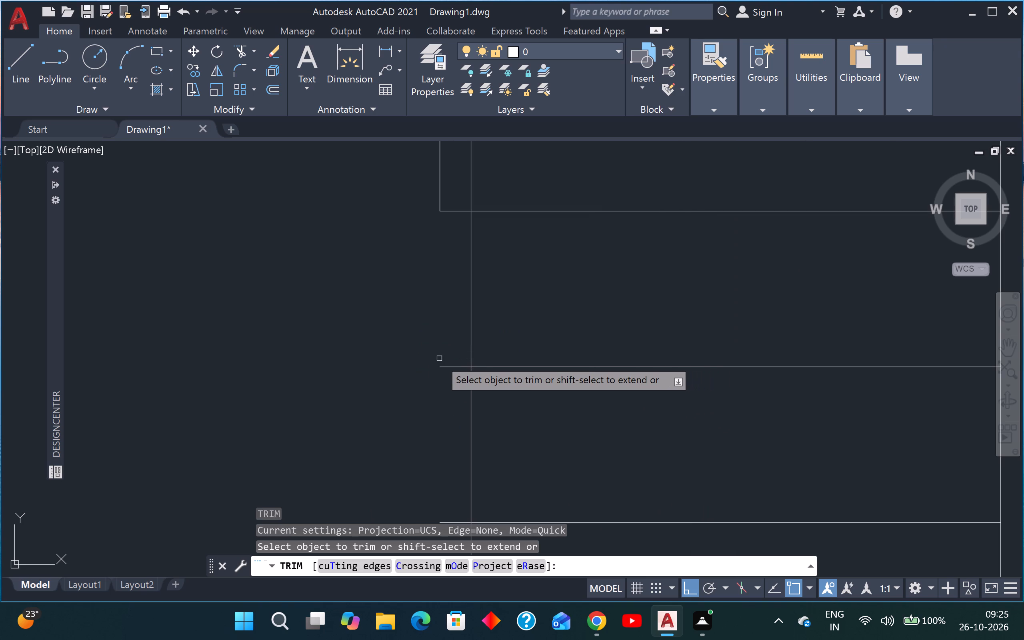
{"action": "left_click", "coordinate": [454, 350]}
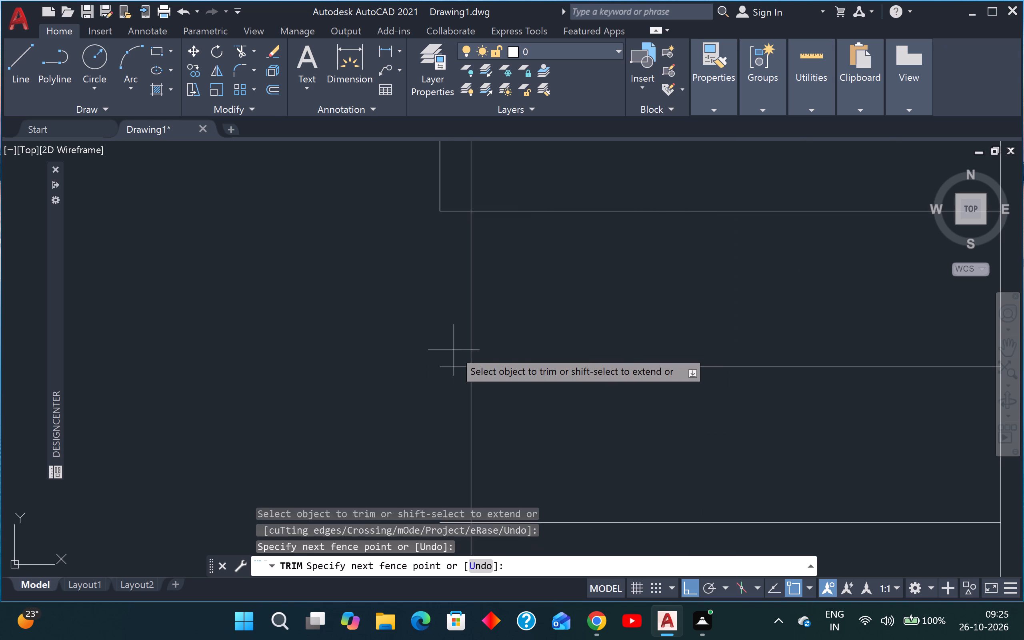
{"action": "left_click", "coordinate": [461, 398]}
{"action": "scroll", "coordinate": [459, 417], "scroll_direction": "down", "scroll_amount": 4}
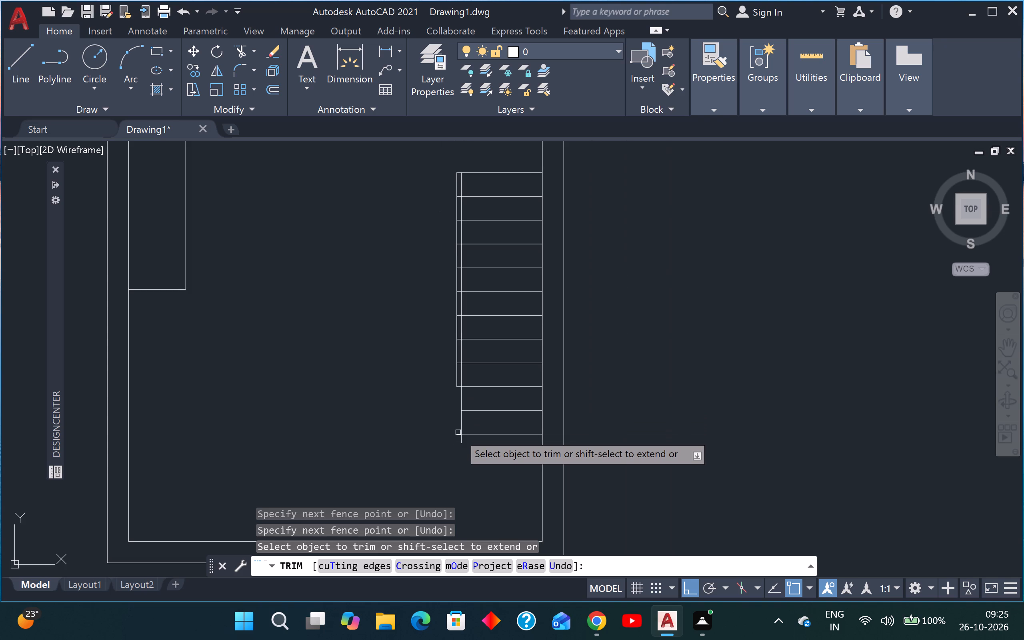
{"action": "scroll", "coordinate": [459, 432], "scroll_direction": "up", "scroll_amount": 4}
{"action": "left_click", "coordinate": [461, 434]}
{"action": "left_click", "coordinate": [448, 497]}
{"action": "left_click", "coordinate": [449, 497]}
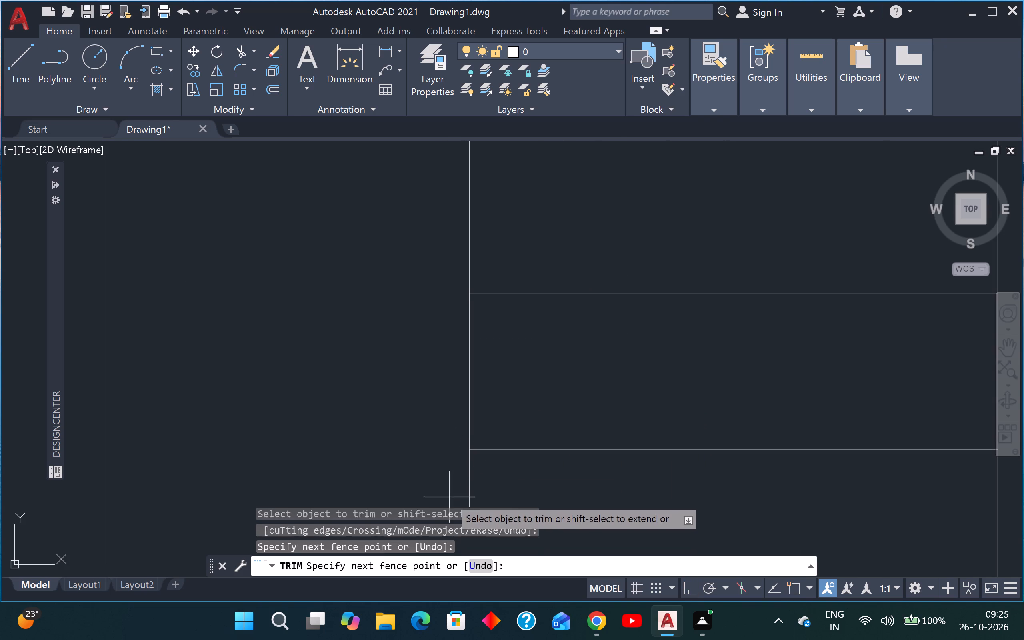
{"action": "left_click", "coordinate": [490, 484]}
{"action": "scroll", "coordinate": [538, 441], "scroll_direction": "down", "scroll_amount": 3}
{"action": "scroll", "coordinate": [514, 257], "scroll_direction": "down", "scroll_amount": 3}
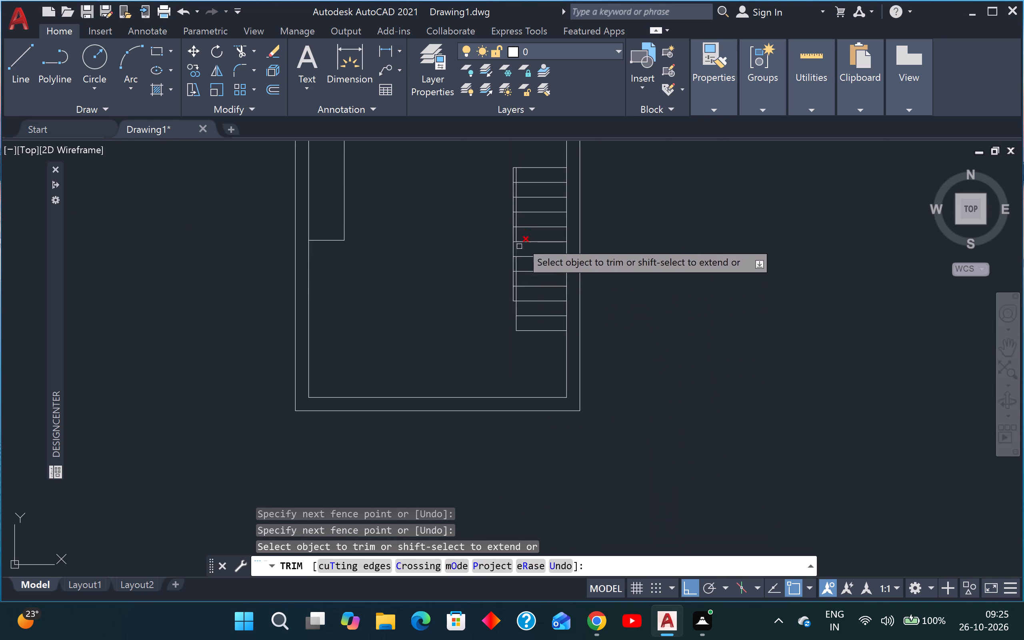
Trim the tread lines out of the 2" railing strip with a fence, keeping the strip's top and bottom ends closed.
{"action": "scroll", "coordinate": [519, 162], "scroll_direction": "up", "scroll_amount": 3}
{"action": "scroll", "coordinate": [494, 226], "scroll_direction": "up", "scroll_amount": 4}
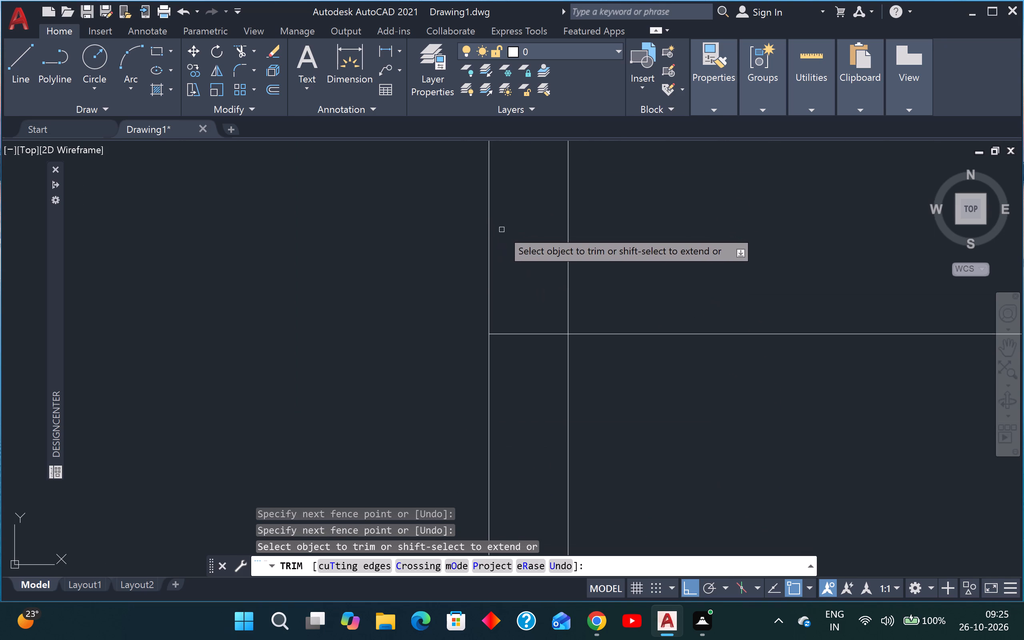
{"action": "left_click", "coordinate": [502, 230]}
{"action": "scroll", "coordinate": [511, 384], "scroll_direction": "down", "scroll_amount": 4}
{"action": "scroll", "coordinate": [515, 450], "scroll_direction": "down", "scroll_amount": 4}
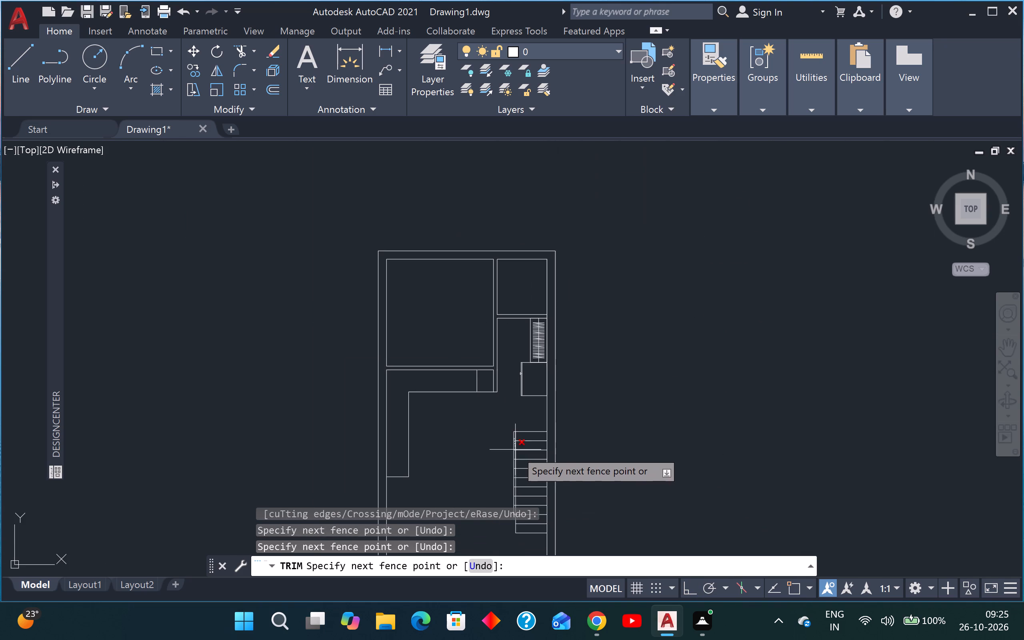
{"action": "scroll", "coordinate": [511, 460], "scroll_direction": "down", "scroll_amount": 2}
{"action": "scroll", "coordinate": [510, 472], "scroll_direction": "up", "scroll_amount": 5}
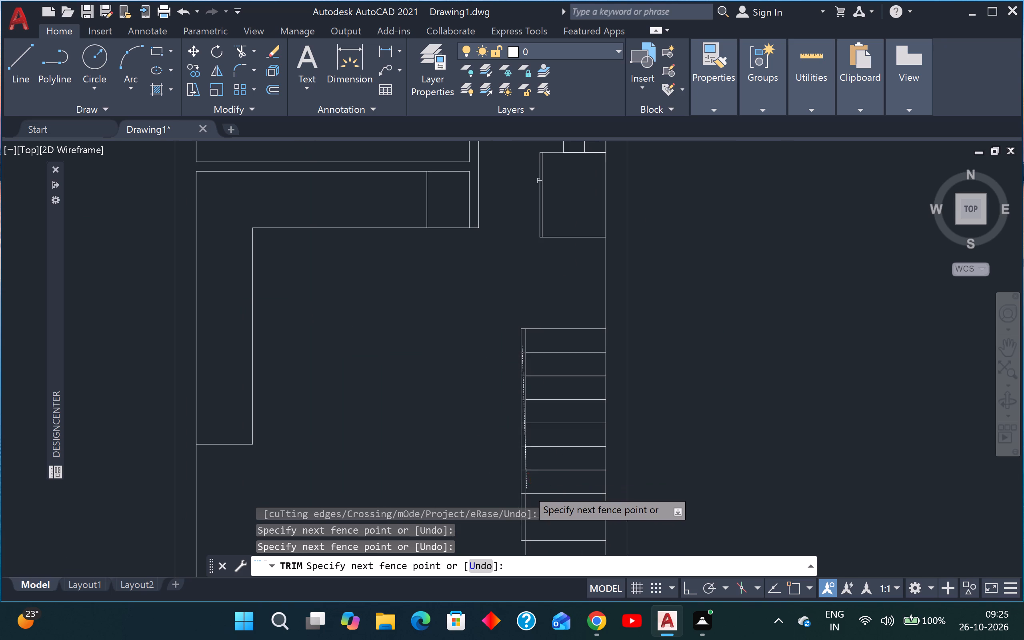
{"action": "scroll", "coordinate": [526, 488], "scroll_direction": "up", "scroll_amount": 3}
{"action": "scroll", "coordinate": [524, 500], "scroll_direction": "down", "scroll_amount": 4}
{"action": "scroll", "coordinate": [524, 513], "scroll_direction": "up", "scroll_amount": 4}
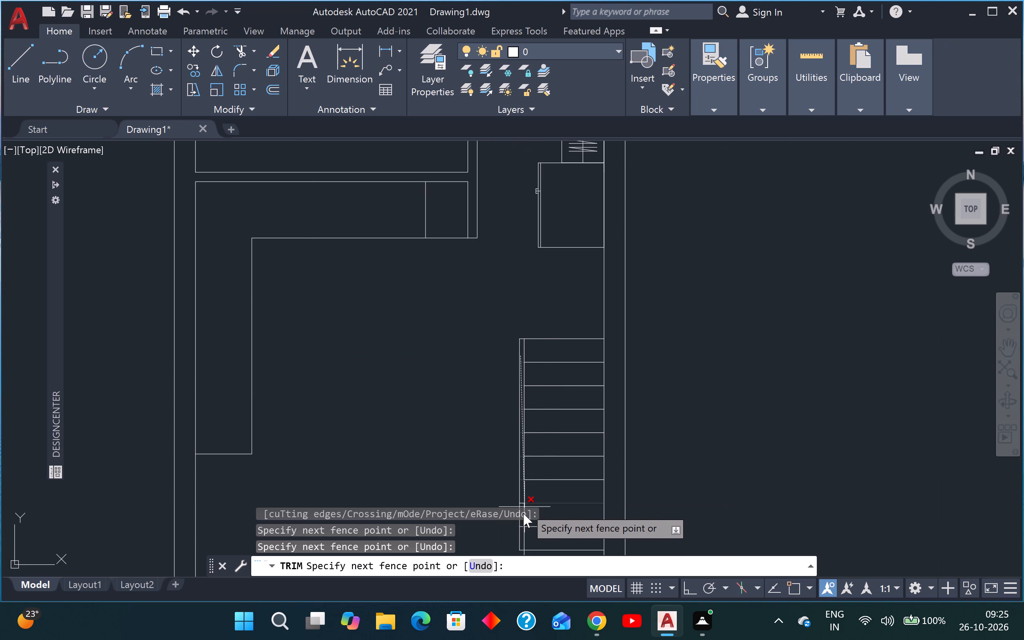
{"action": "scroll", "coordinate": [526, 436], "scroll_direction": "down", "scroll_amount": 5}
{"action": "scroll", "coordinate": [524, 455], "scroll_direction": "up", "scroll_amount": 5}
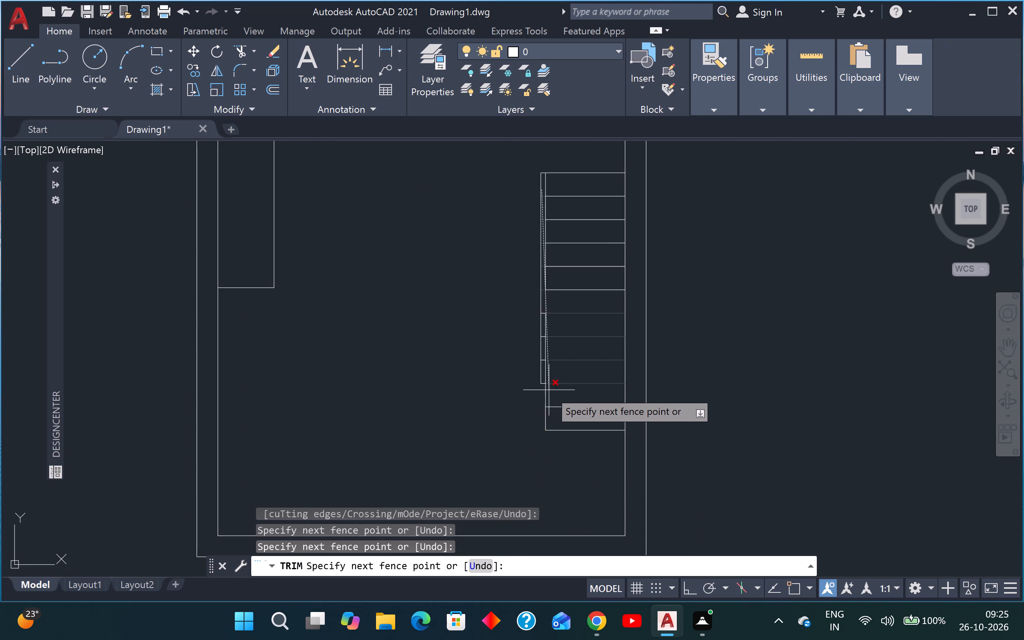
{"action": "scroll", "coordinate": [549, 390], "scroll_direction": "up", "scroll_amount": 4}
{"action": "scroll", "coordinate": [538, 364], "scroll_direction": "down", "scroll_amount": 1}
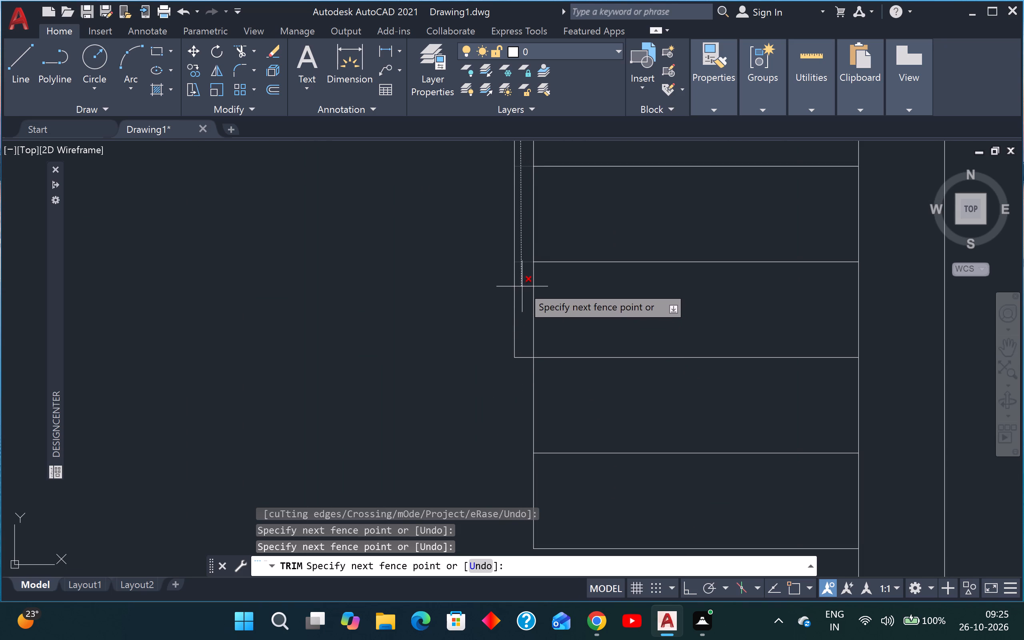
{"action": "left_click", "coordinate": [522, 286]}
{"action": "scroll", "coordinate": [522, 286], "scroll_direction": "down", "scroll_amount": 3}
{"action": "middle_click_drag", "start_coordinate": [478, 227], "coordinate": [416, 361]}
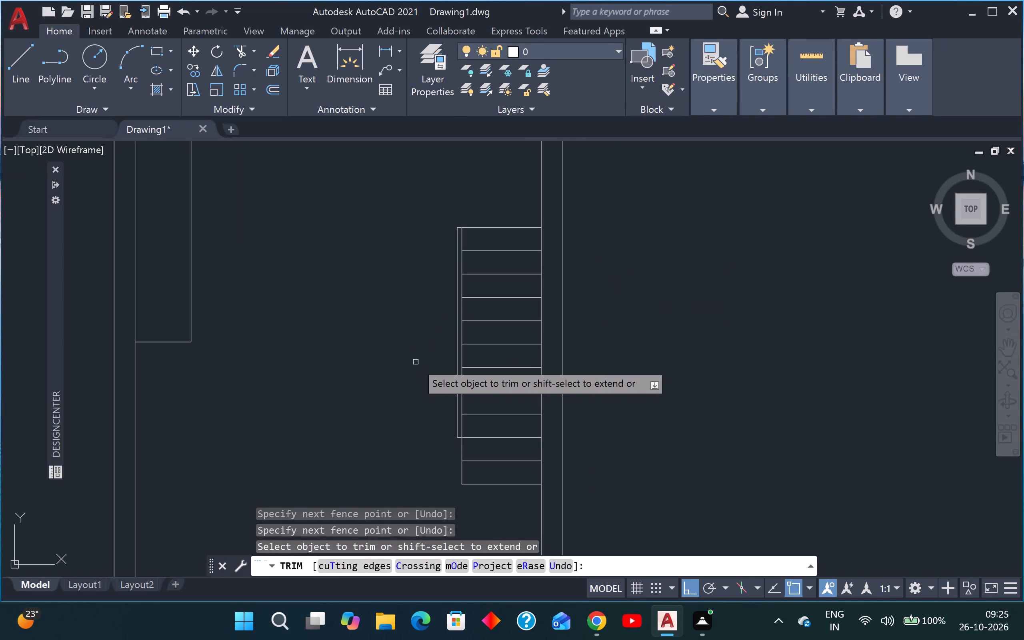
{"action": "key", "text": "Escape"}
{"action": "key", "text": "Escape"}
{"action": "key", "text": "Escape"}
{"action": "key", "text": "Escape"}
Draw a 4'6" horizontal line in the open area below the L-shaped outline, near the left wall.
{"action": "scroll", "coordinate": [480, 318], "scroll_direction": "down", "scroll_amount": 2}
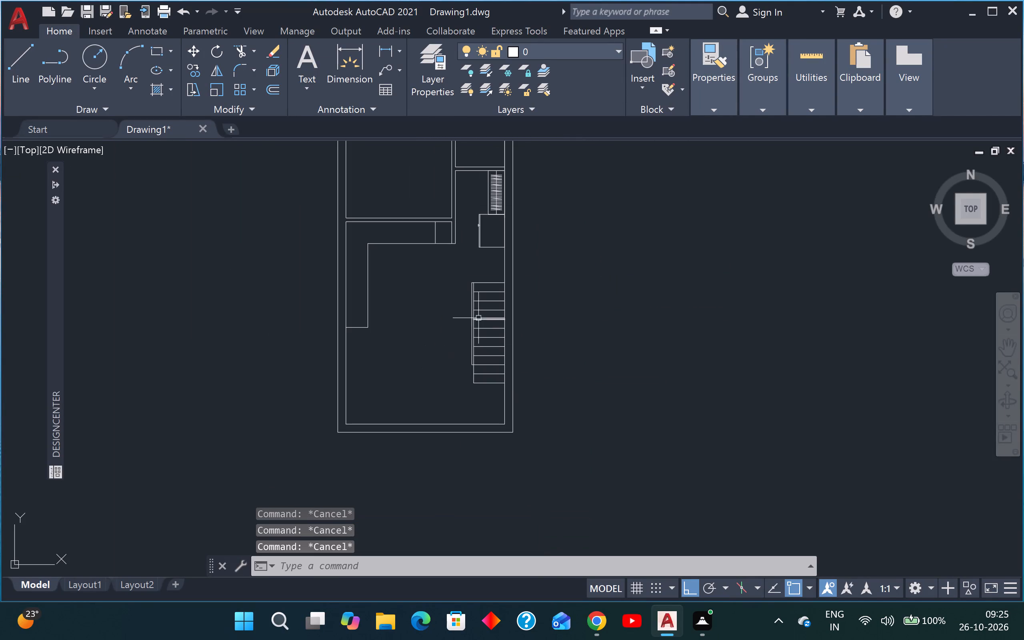
{"action": "middle_click_drag", "start_coordinate": [458, 340], "coordinate": [531, 346]}
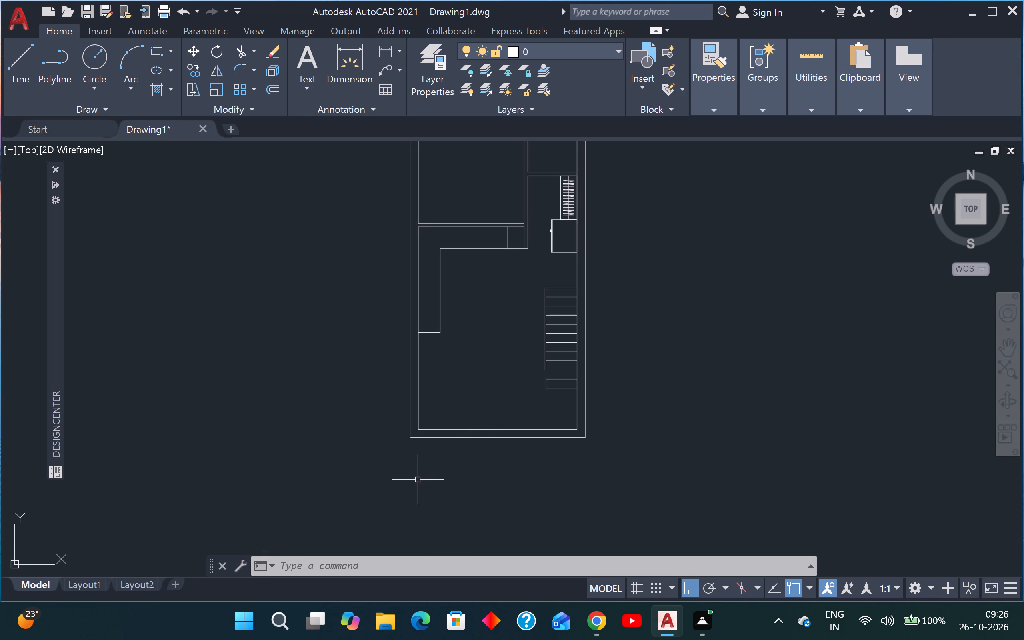
{"action": "type", "text": "L"}
{"action": "key", "text": "space"}
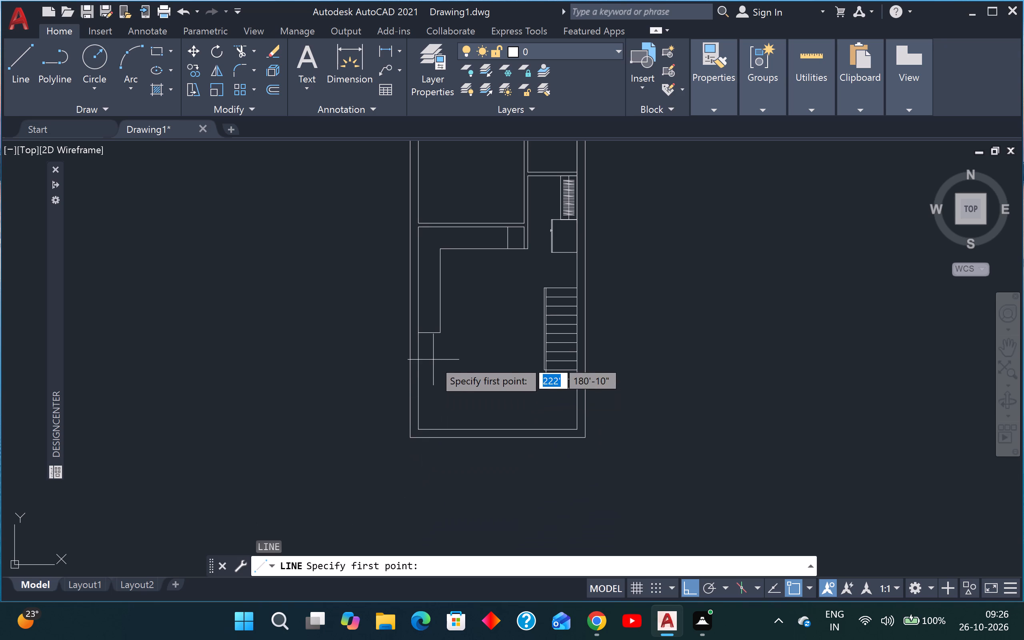
{"action": "scroll", "coordinate": [438, 378], "scroll_direction": "up", "scroll_amount": 3}
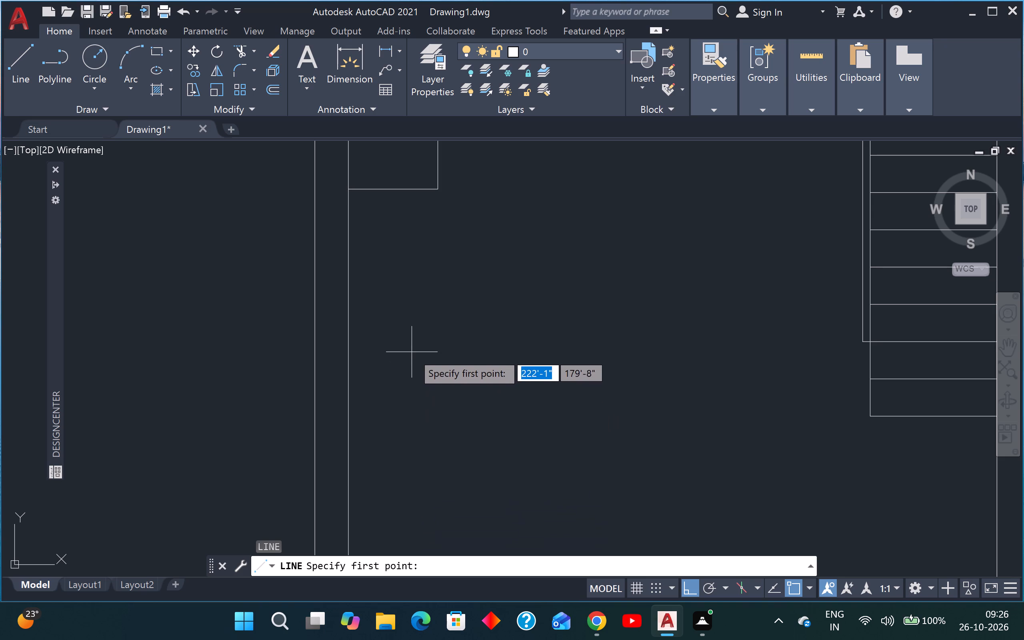
{"action": "left_click", "coordinate": [426, 376]}
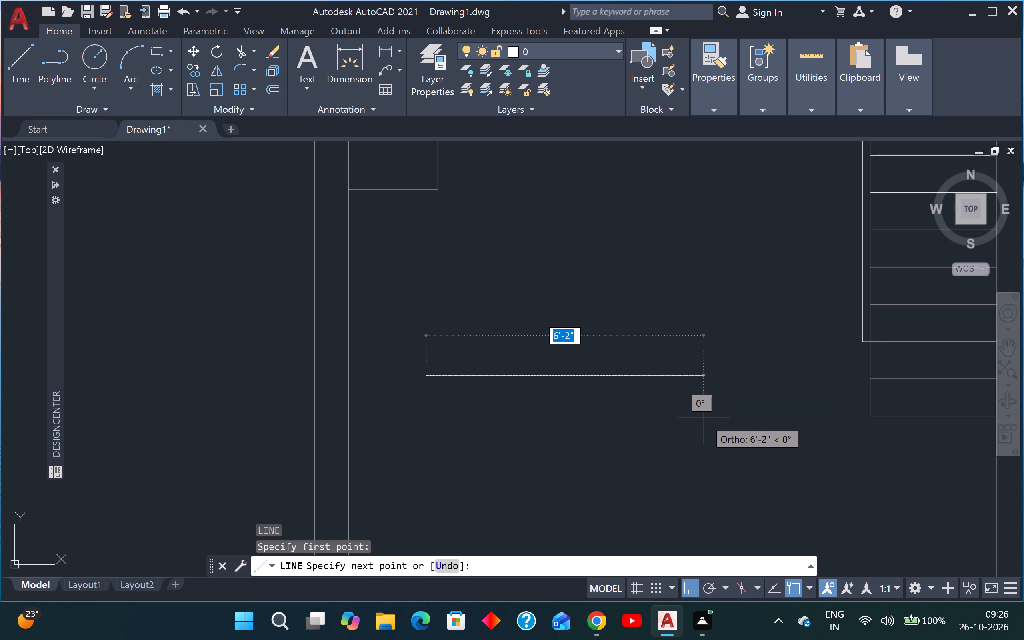
{"action": "type", "text": "4'"}
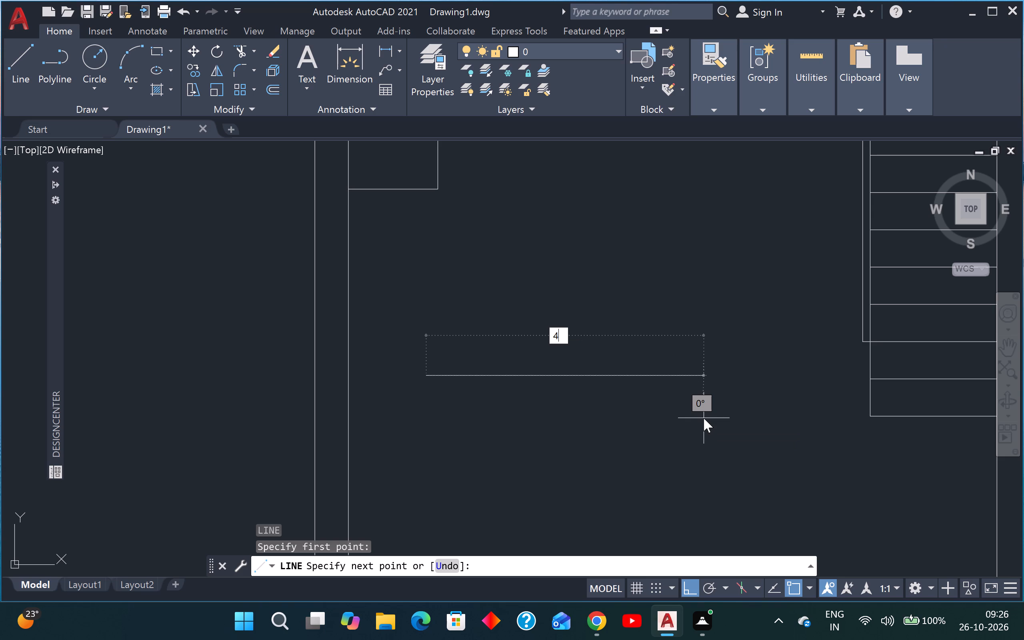
{"action": "type", "text": "6\""}
{"action": "key", "text": "Return"}
{"action": "key", "text": "Escape"}
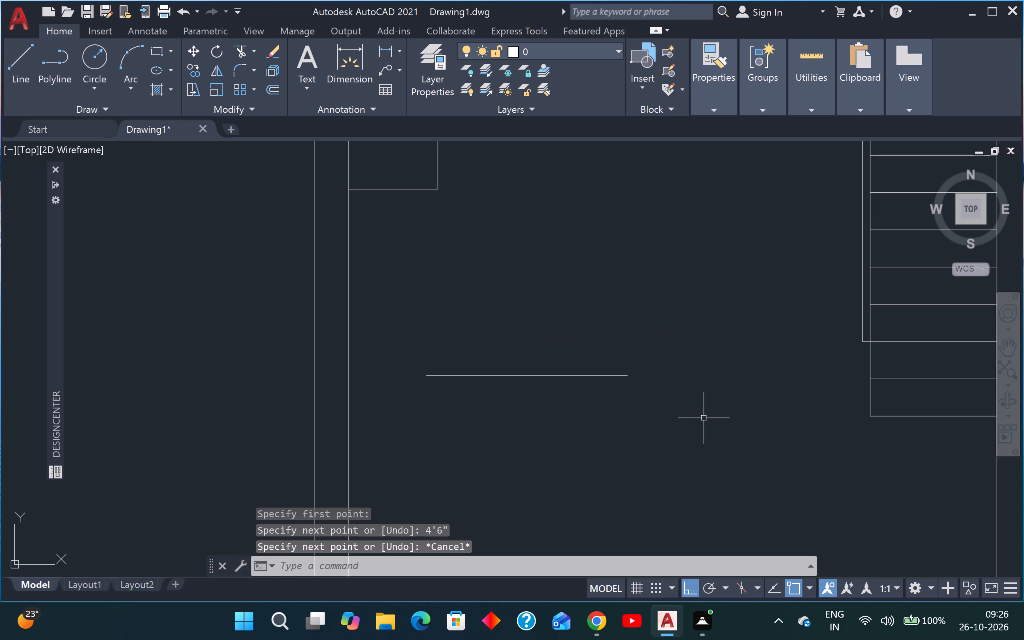
From that line's left end, draw an 8'6" line straight down, followed by a 2' line to the right.
{"action": "key", "text": "space"}
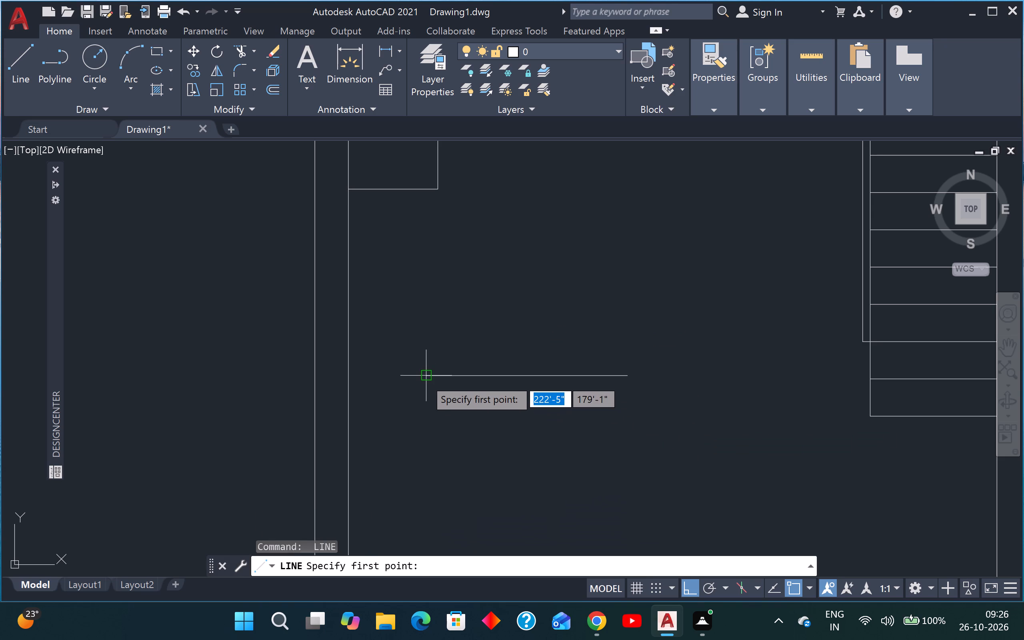
{"action": "left_click", "coordinate": [424, 378]}
{"action": "scroll", "coordinate": [428, 392], "scroll_direction": "down", "scroll_amount": 4}
{"action": "scroll", "coordinate": [424, 435], "scroll_direction": "up", "scroll_amount": 4}
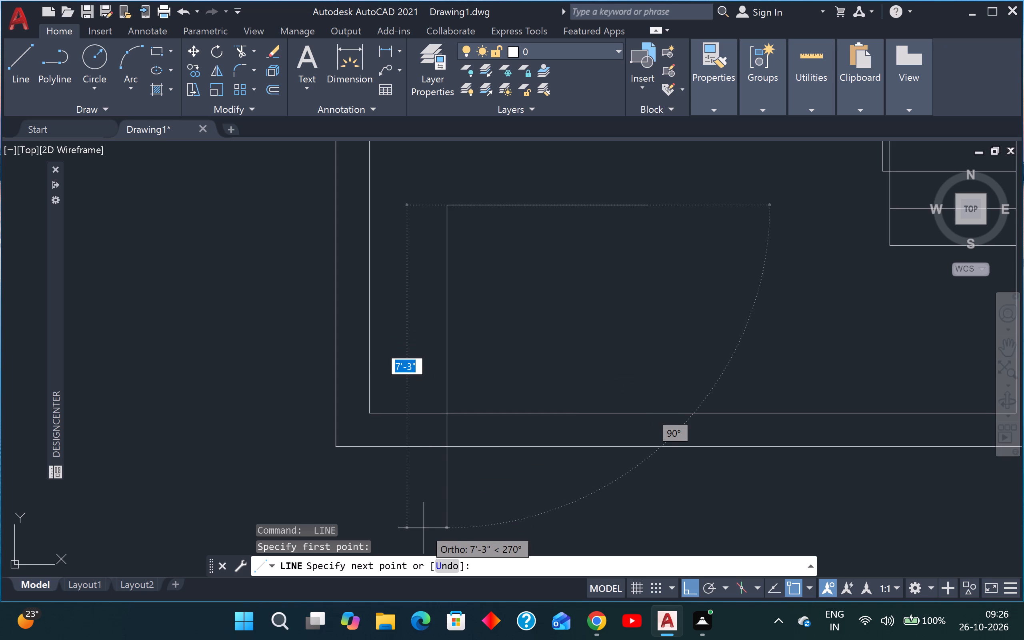
{"action": "type", "text": "8'"}
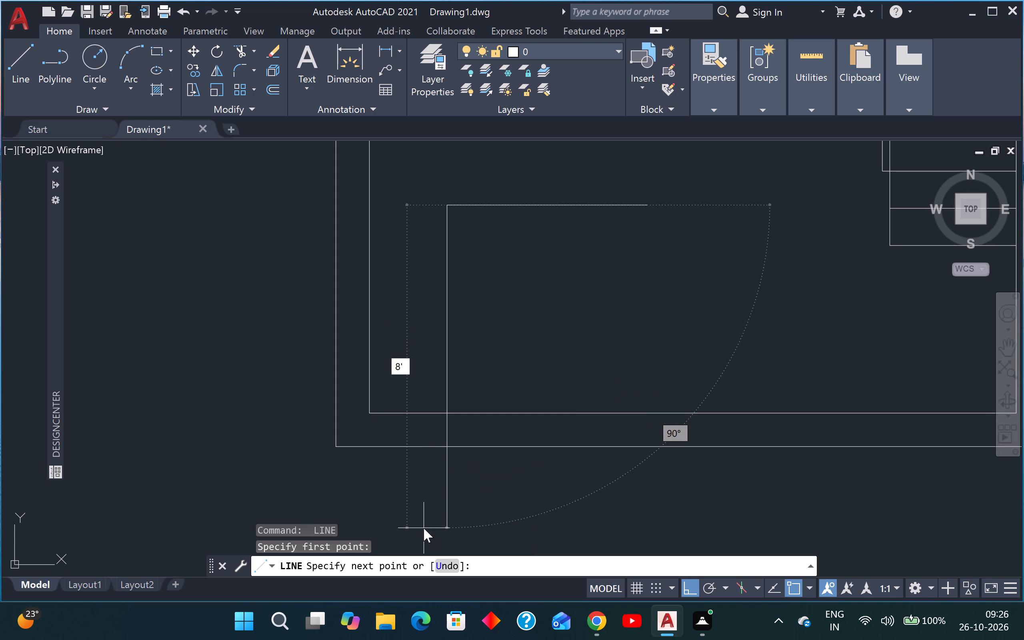
{"action": "key", "text": "6"}
{"action": "key", "text": "shift+quotedbl"}
{"action": "key", "text": "Return"}
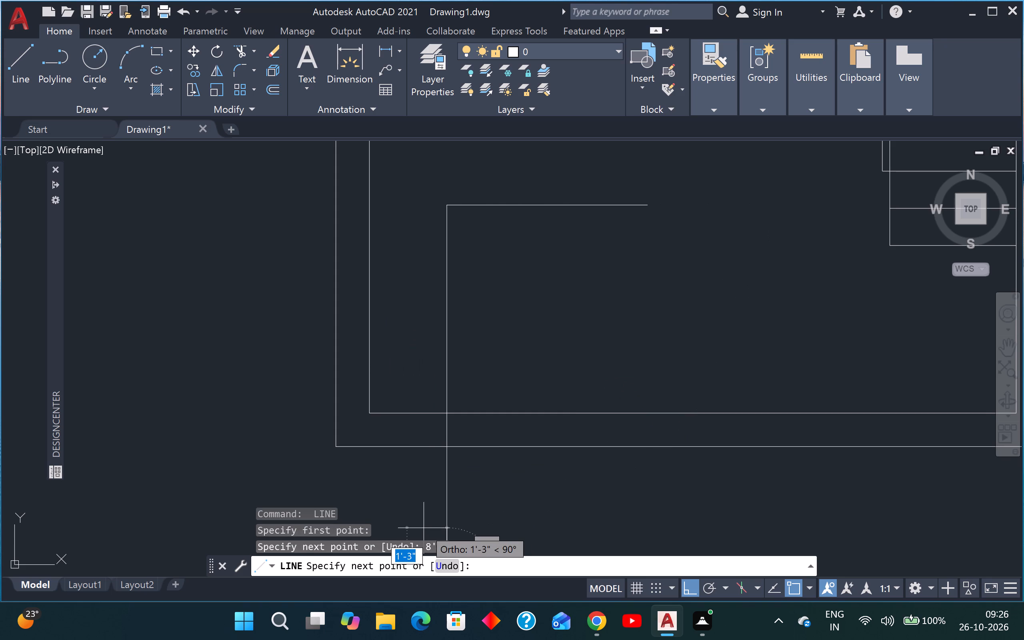
{"action": "scroll", "coordinate": [654, 483], "scroll_direction": "down", "scroll_amount": 3}
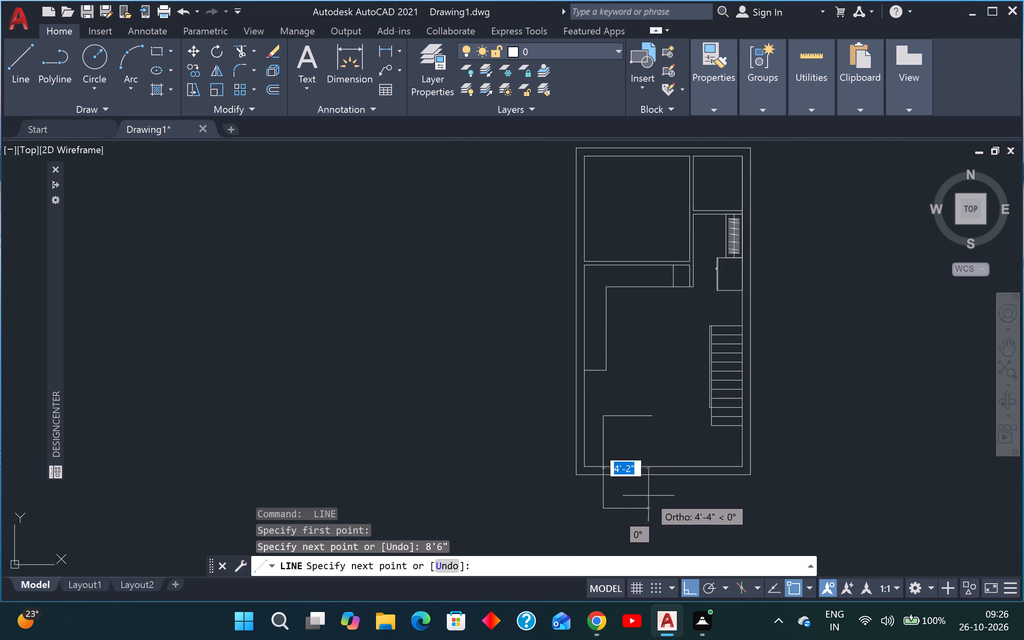
{"action": "scroll", "coordinate": [641, 522], "scroll_direction": "up", "scroll_amount": 3}
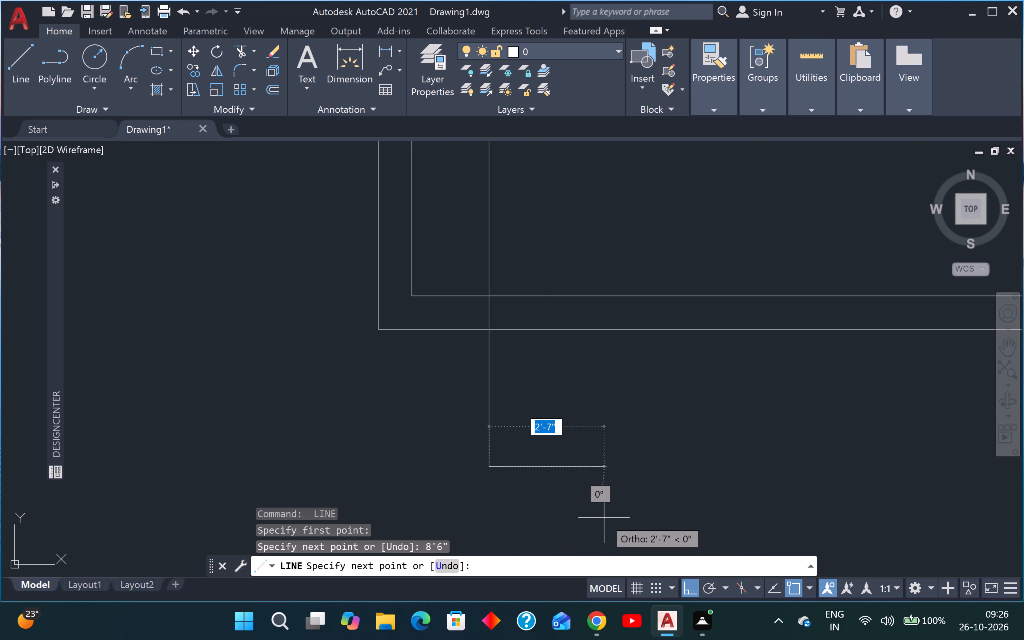
{"action": "type", "text": "2'"}
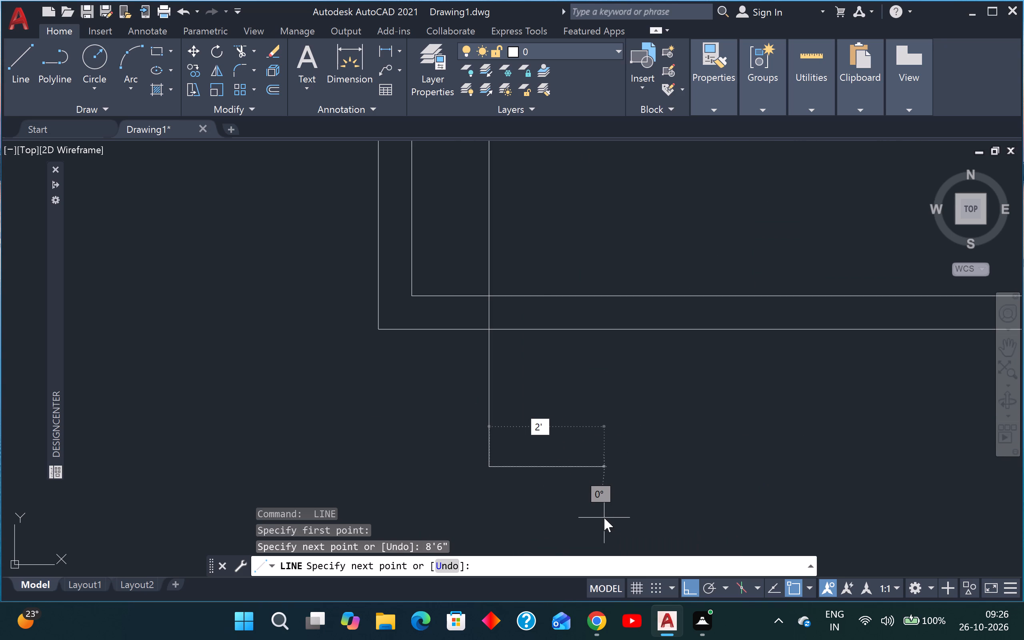
{"action": "key", "text": "Return"}
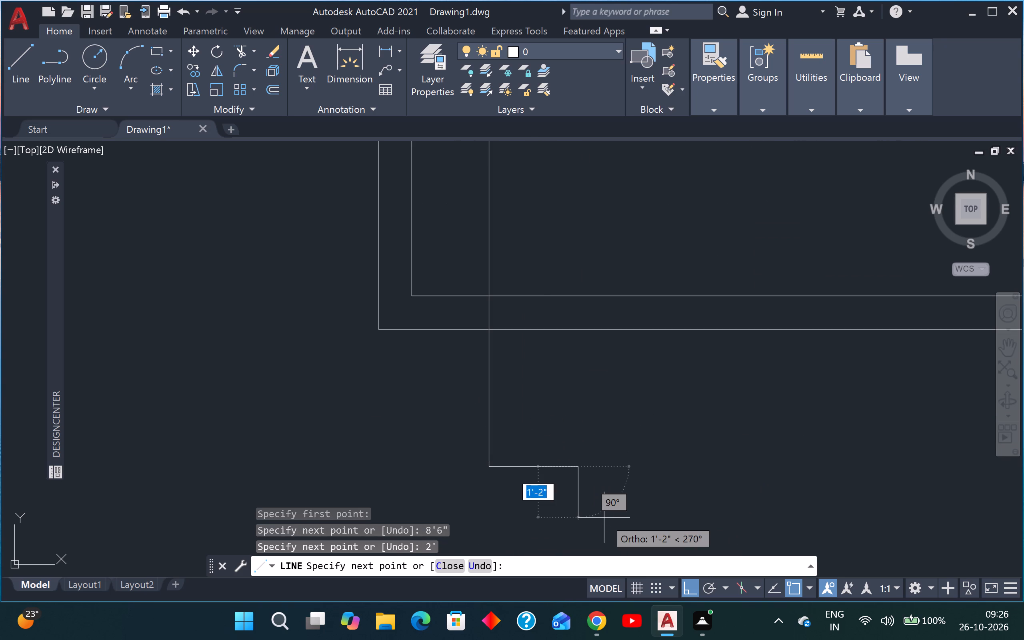
{"action": "key", "text": "Escape"}
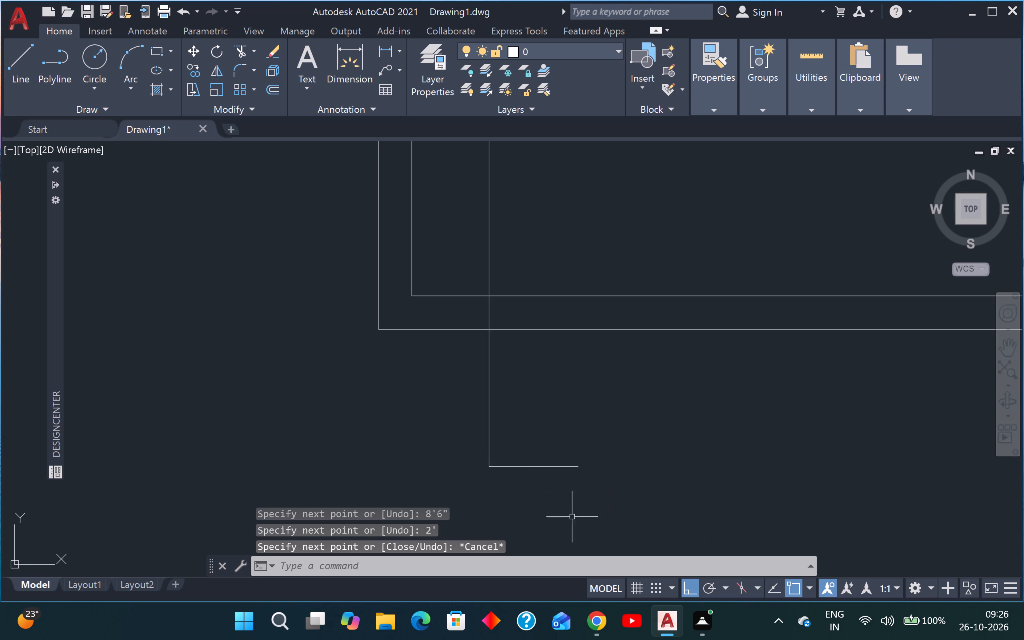
Move the three new lines by their upper-left corner to where the L-shaped outline's bottom edge meets the inner left wall.
{"action": "scroll", "coordinate": [568, 470], "scroll_direction": "down", "scroll_amount": 4}
{"action": "scroll", "coordinate": [569, 469], "scroll_direction": "up", "scroll_amount": 2}
{"action": "left_click", "coordinate": [567, 446]}
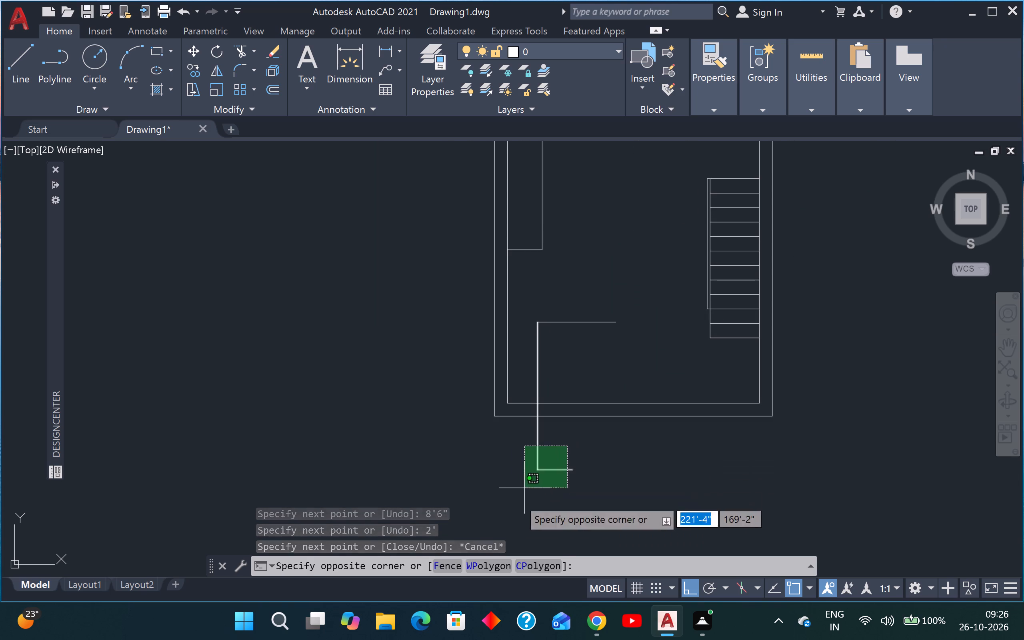
{"action": "left_click", "coordinate": [513, 504]}
{"action": "left_click", "coordinate": [589, 288]}
{"action": "left_click", "coordinate": [559, 335]}
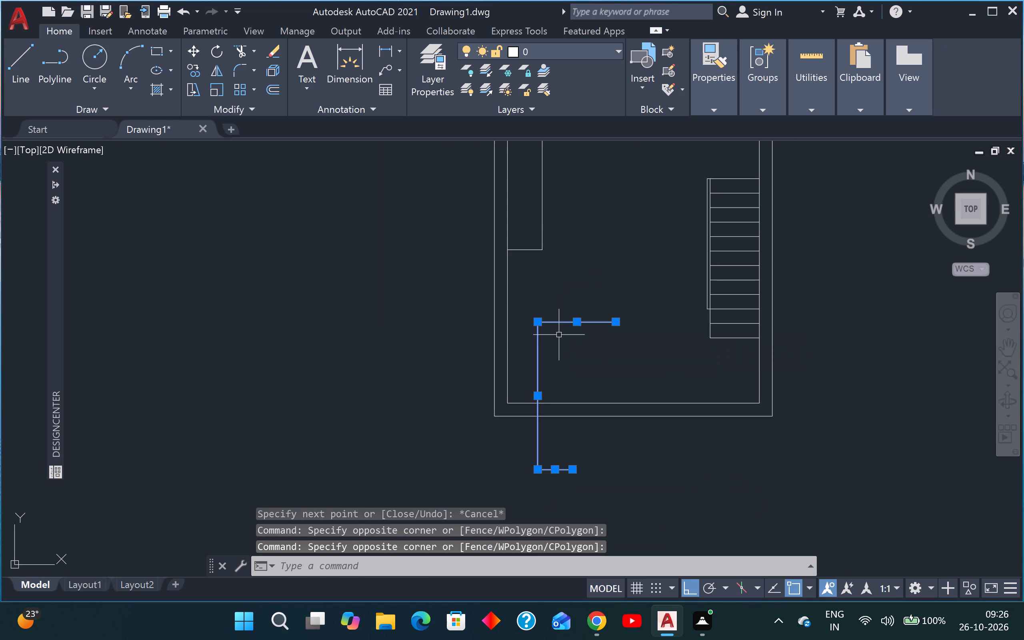
{"action": "type", "text": "M"}
{"action": "key", "text": "space"}
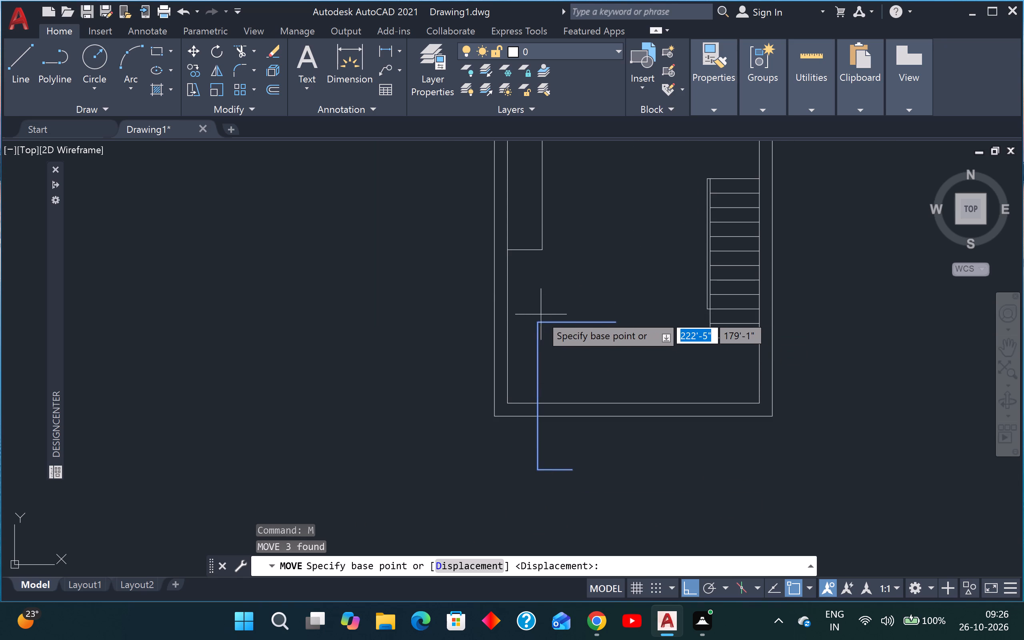
{"action": "left_click", "coordinate": [538, 319]}
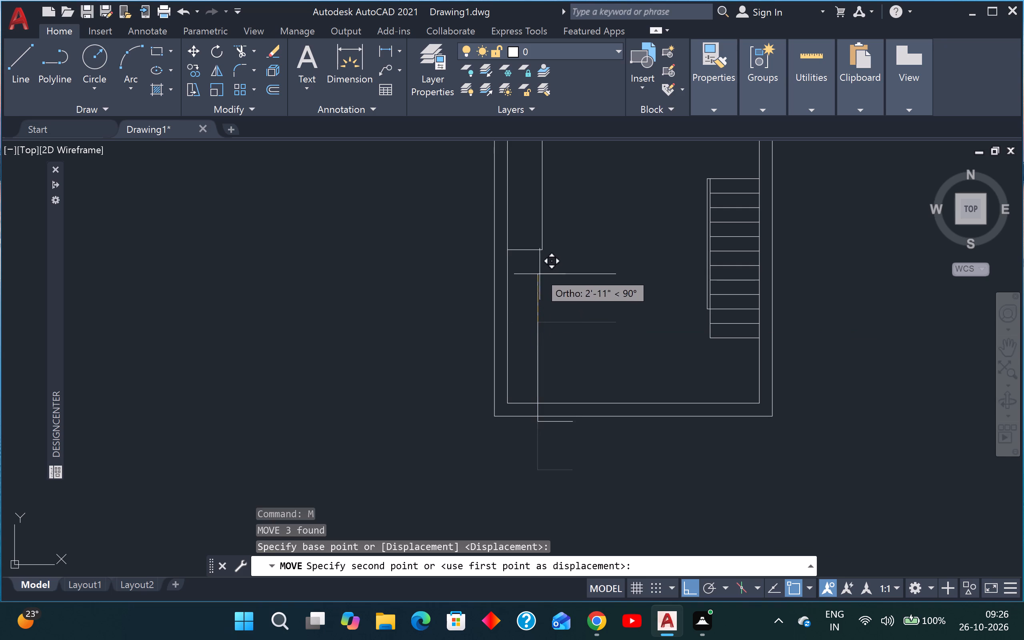
{"action": "left_click", "coordinate": [509, 251]}
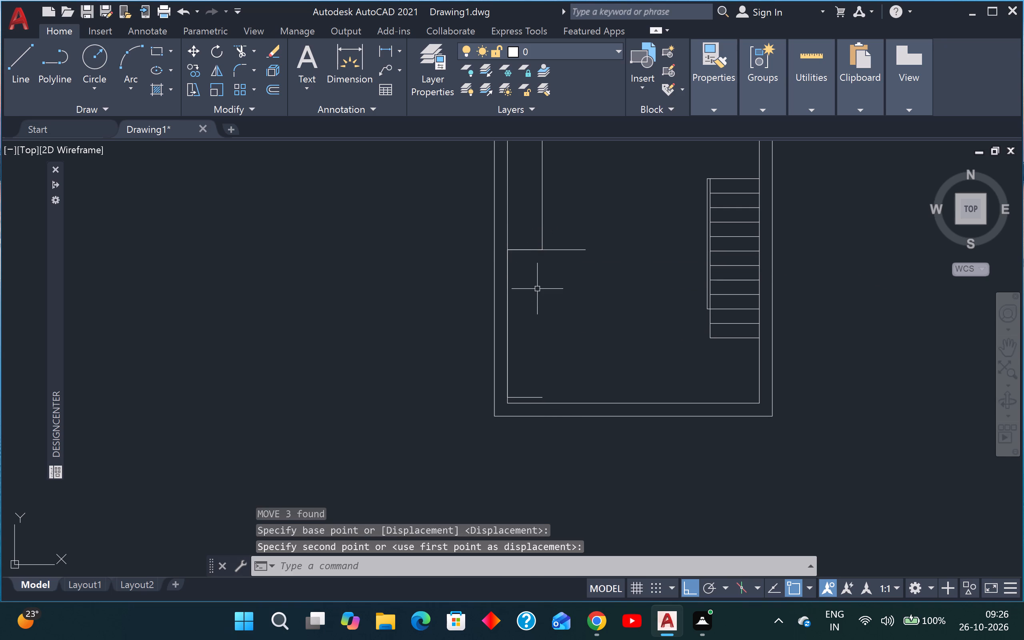
{"action": "key", "text": "Escape"}
{"action": "key", "text": "Escape"}
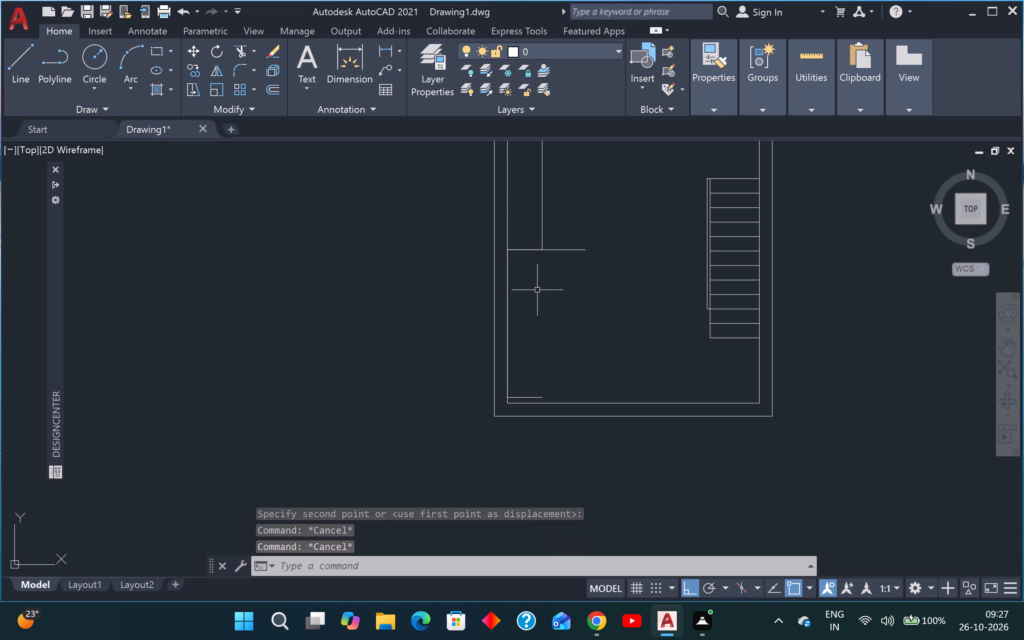
Offset the 4'6", 8'6" and 2' lines 6" towards the inside of the C-shape.
{"action": "type", "text": "O"}
{"action": "key", "text": "space"}
{"action": "key", "text": "6"}
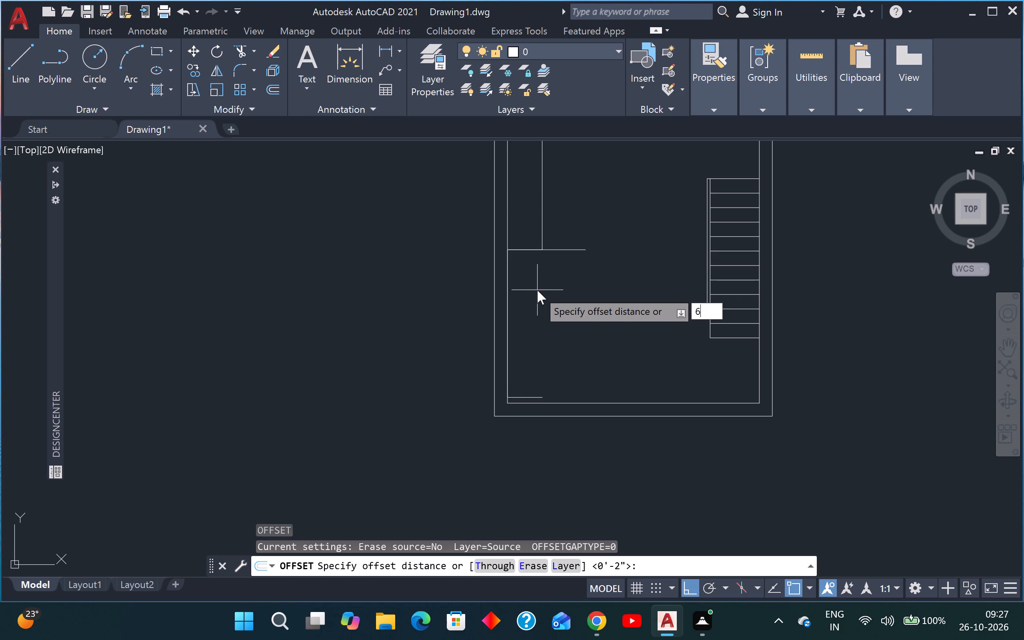
{"action": "key", "text": "shift+quotedbl"}
{"action": "key", "text": "Return"}
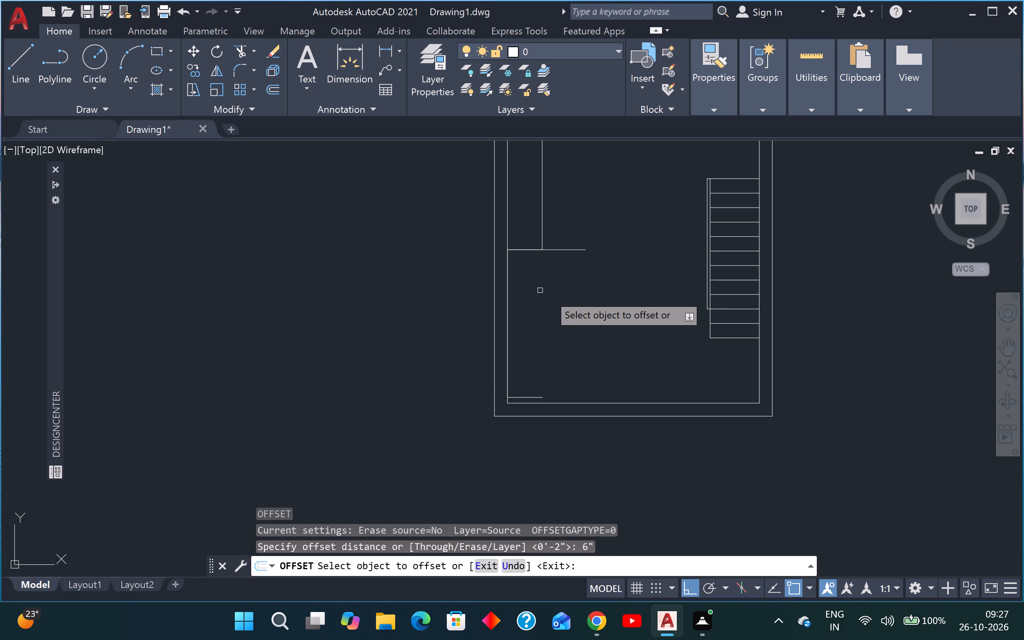
{"action": "left_click", "coordinate": [562, 248]}
{"action": "left_click", "coordinate": [564, 301]}
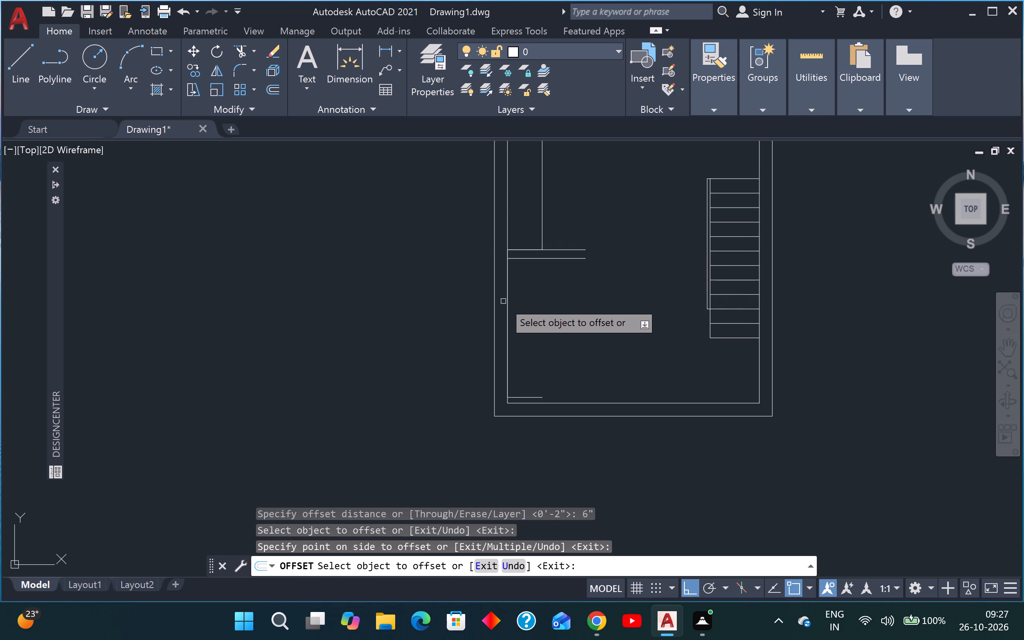
{"action": "left_click", "coordinate": [508, 303]}
{"action": "left_click", "coordinate": [577, 300]}
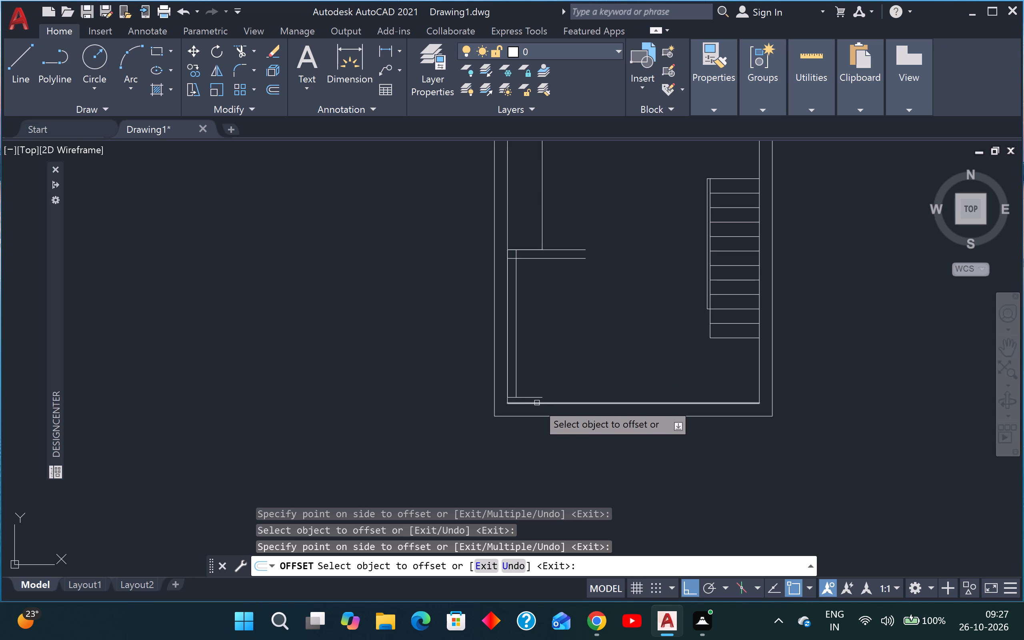
{"action": "left_click", "coordinate": [536, 399]}
{"action": "left_click", "coordinate": [550, 350]}
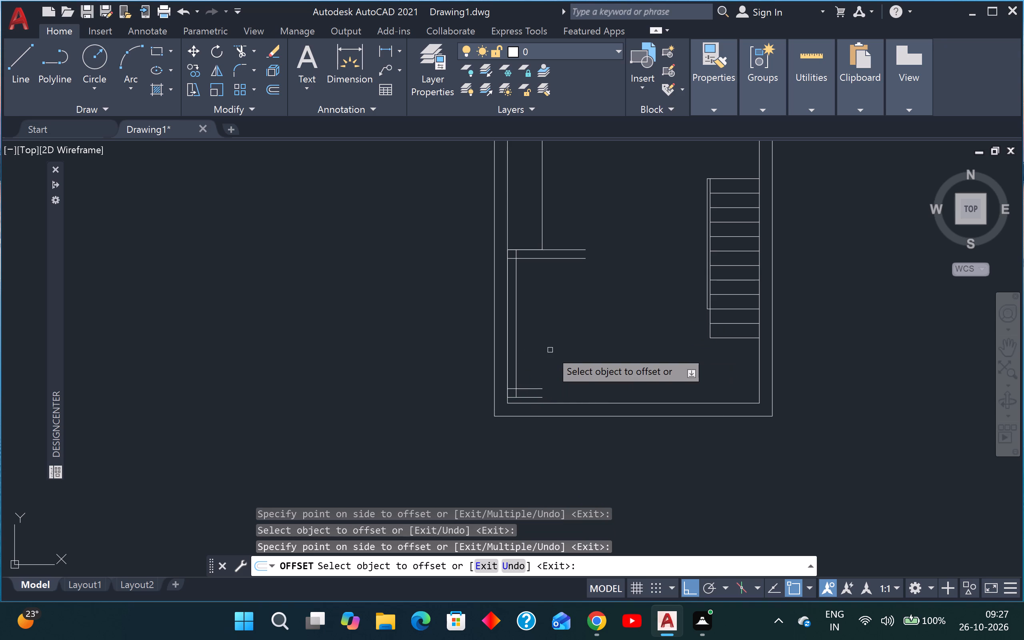
{"action": "key", "text": "Escape"}
{"action": "key", "text": "Escape"}
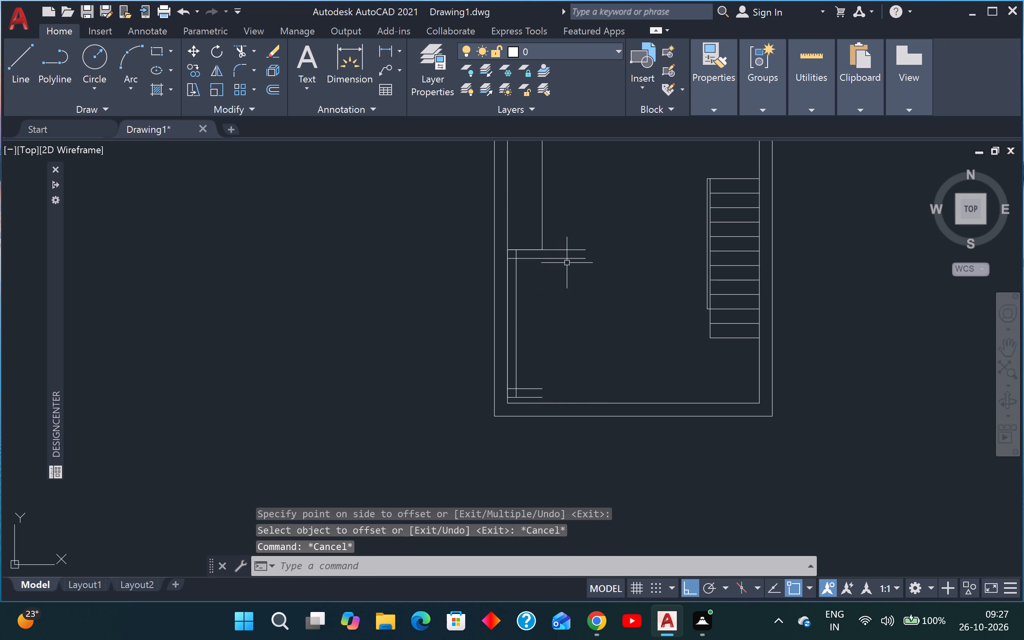
Close the right end of the upper 6" strip with a short vertical line between its two edges.
{"action": "type", "text": "L"}
{"action": "key", "text": "space"}
{"action": "scroll", "coordinate": [587, 256], "scroll_direction": "up", "scroll_amount": 4}
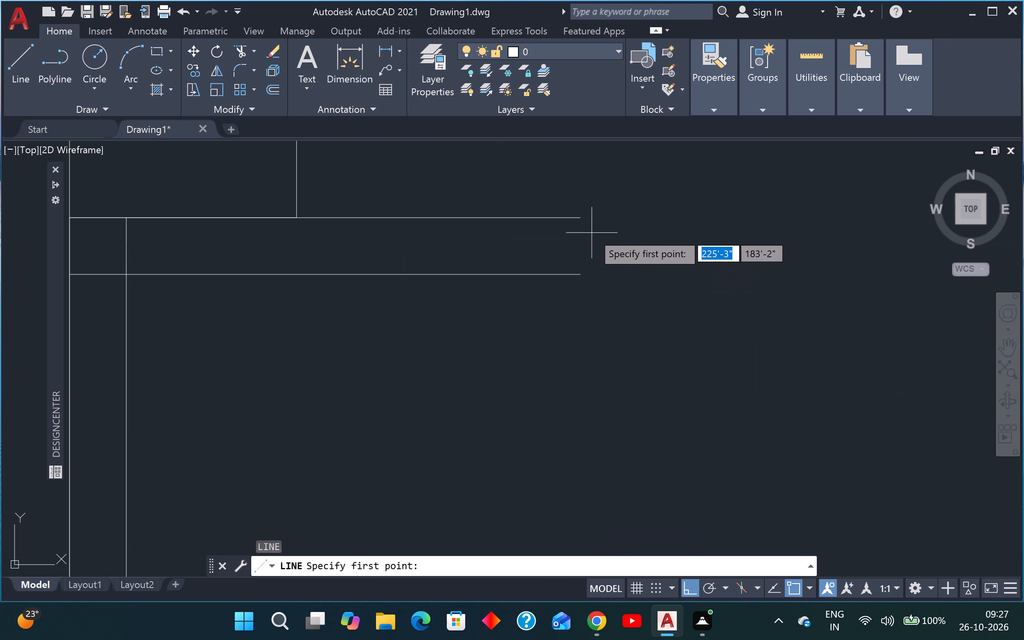
{"action": "left_click", "coordinate": [581, 216]}
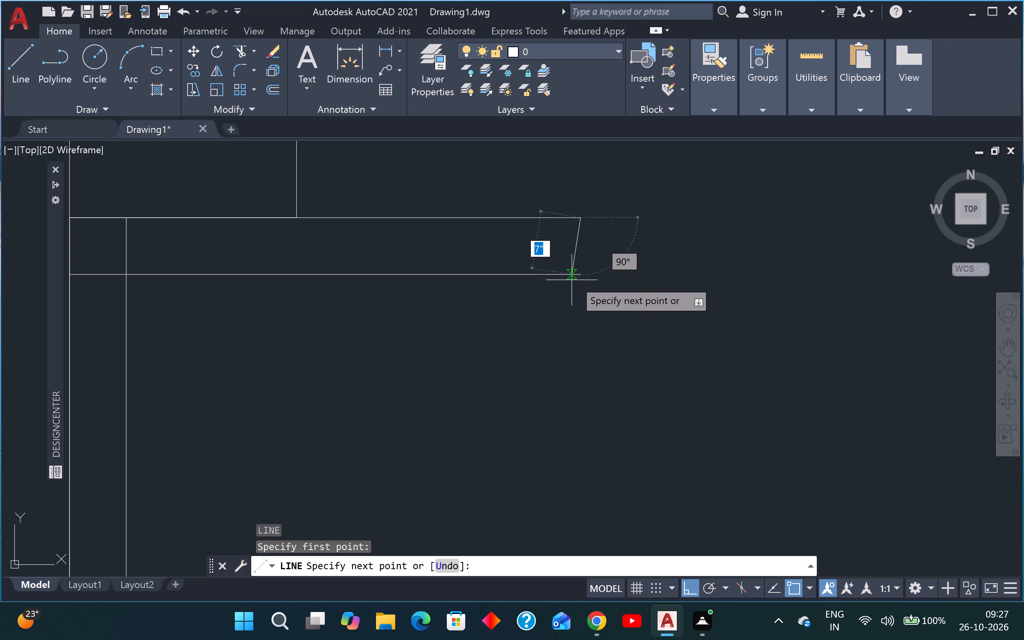
{"action": "left_click", "coordinate": [578, 278]}
{"action": "key", "text": "Escape"}
Close the right end of the lower 6" strip with a short vertical line between its two edges.
{"action": "key", "text": "space"}
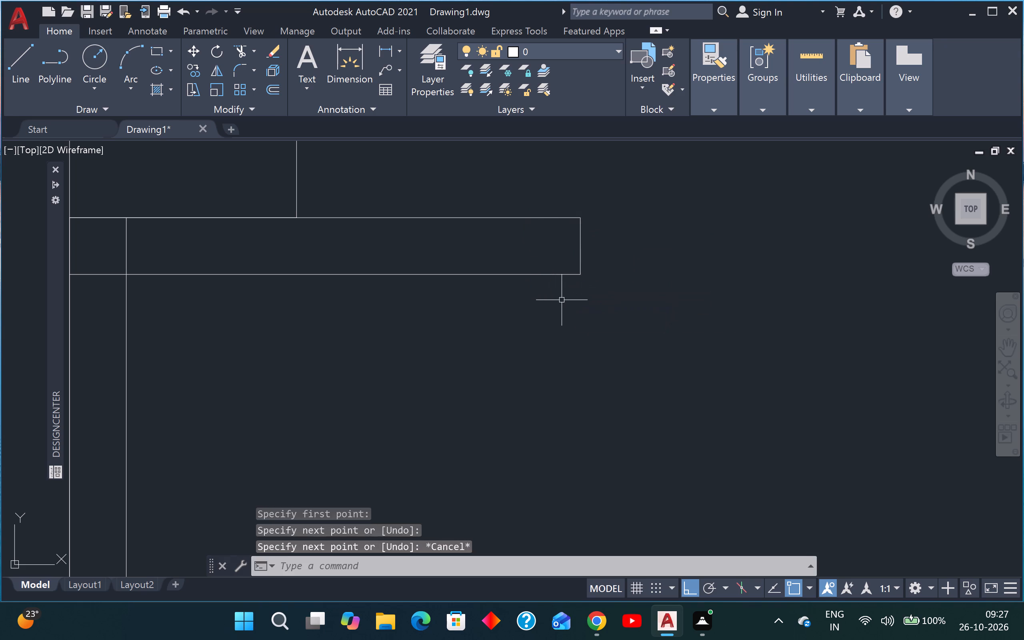
{"action": "scroll", "coordinate": [558, 206], "scroll_direction": "down", "scroll_amount": 4}
{"action": "scroll", "coordinate": [506, 370], "scroll_direction": "up", "scroll_amount": 5}
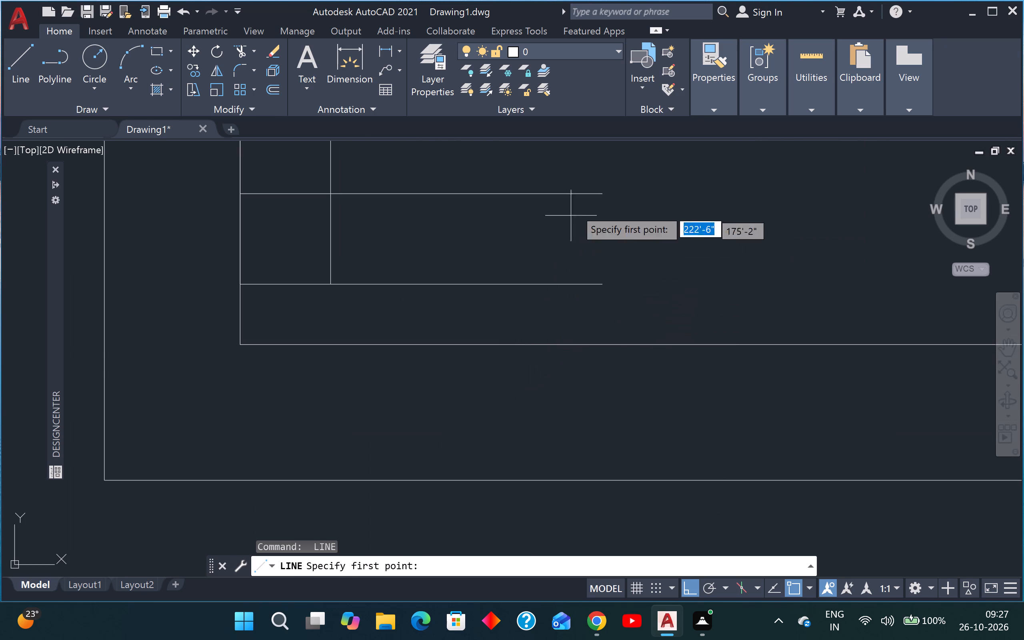
{"action": "left_click", "coordinate": [602, 190]}
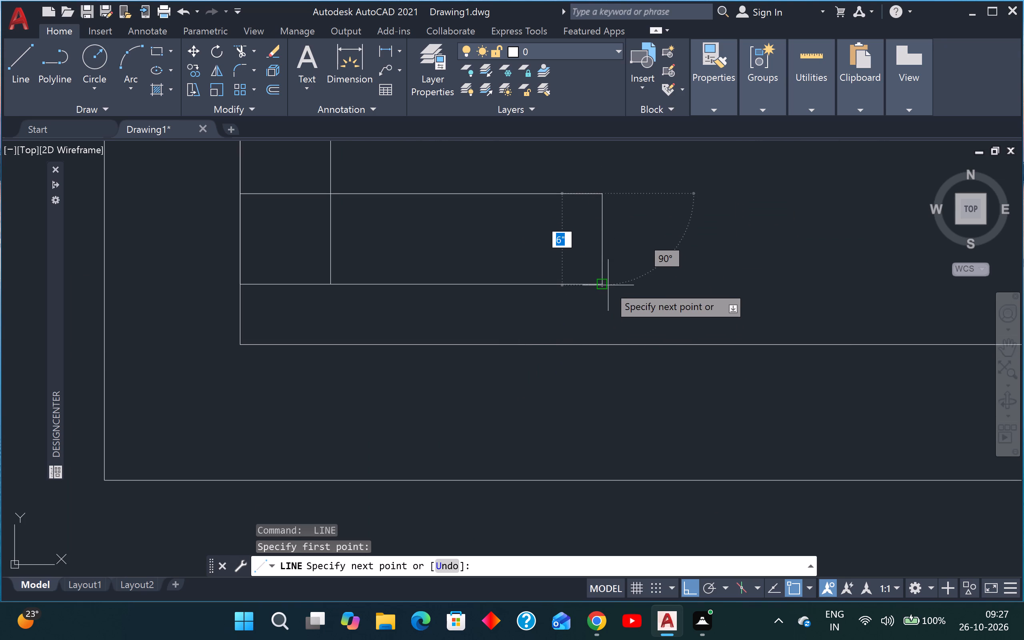
{"action": "left_click", "coordinate": [606, 285]}
{"action": "key", "text": "Escape"}
{"action": "scroll", "coordinate": [606, 285], "scroll_direction": "down", "scroll_amount": 8}
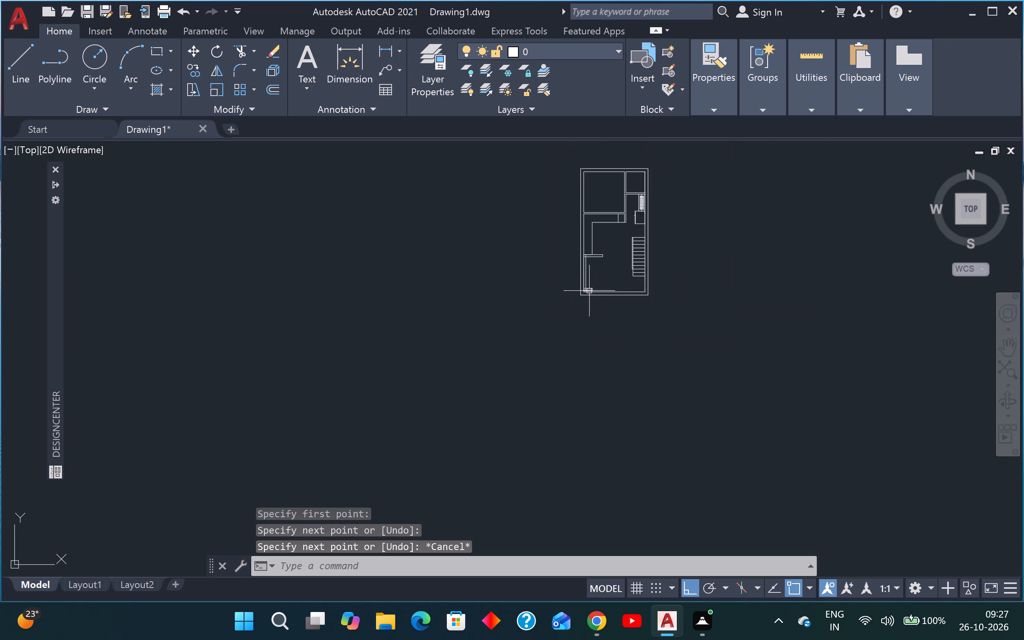
{"action": "middle_click_drag", "start_coordinate": [588, 275], "coordinate": [570, 287]}
{"action": "scroll", "coordinate": [572, 287], "scroll_direction": "up", "scroll_amount": 1}
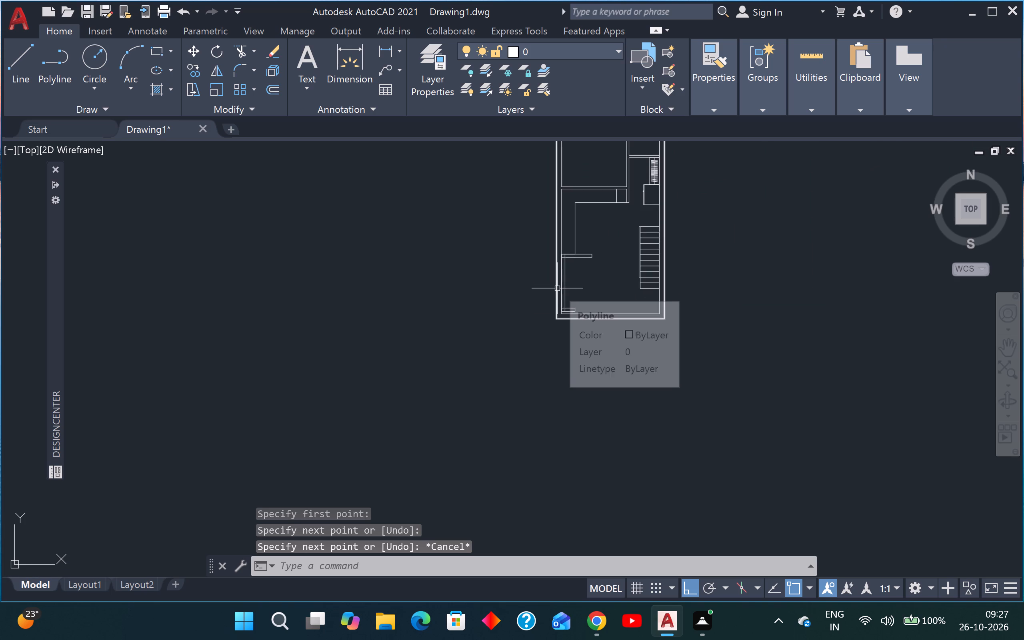
Trim the overlapping line ends at the C-shape's upper corner, where the inner vertical line crosses the upper 6" strip.
{"action": "type", "text": "TR"}
{"action": "key", "text": "space"}
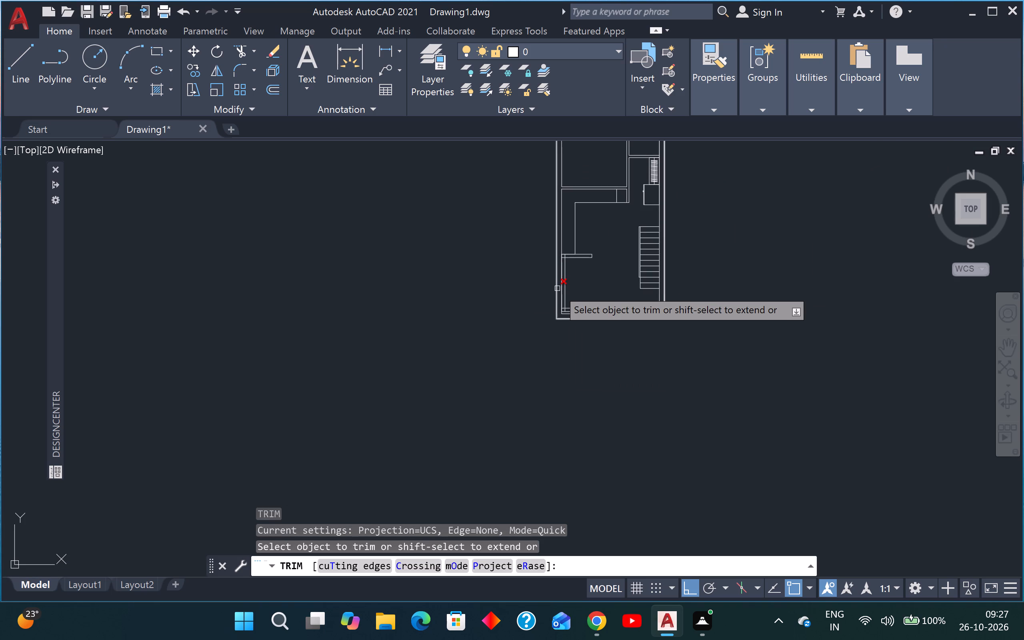
{"action": "scroll", "coordinate": [568, 263], "scroll_direction": "up", "scroll_amount": 4}
{"action": "scroll", "coordinate": [560, 230], "scroll_direction": "up", "scroll_amount": 4}
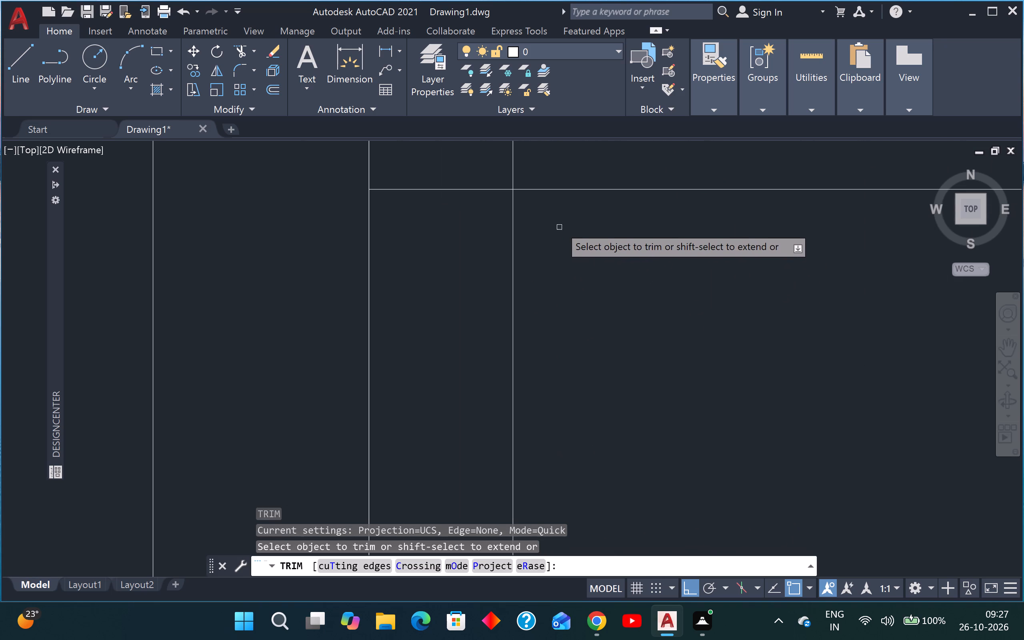
{"action": "scroll", "coordinate": [550, 205], "scroll_direction": "down", "scroll_amount": 4}
{"action": "scroll", "coordinate": [534, 188], "scroll_direction": "up", "scroll_amount": 3}
{"action": "left_click_drag", "start_coordinate": [570, 177], "coordinate": [551, 186]}
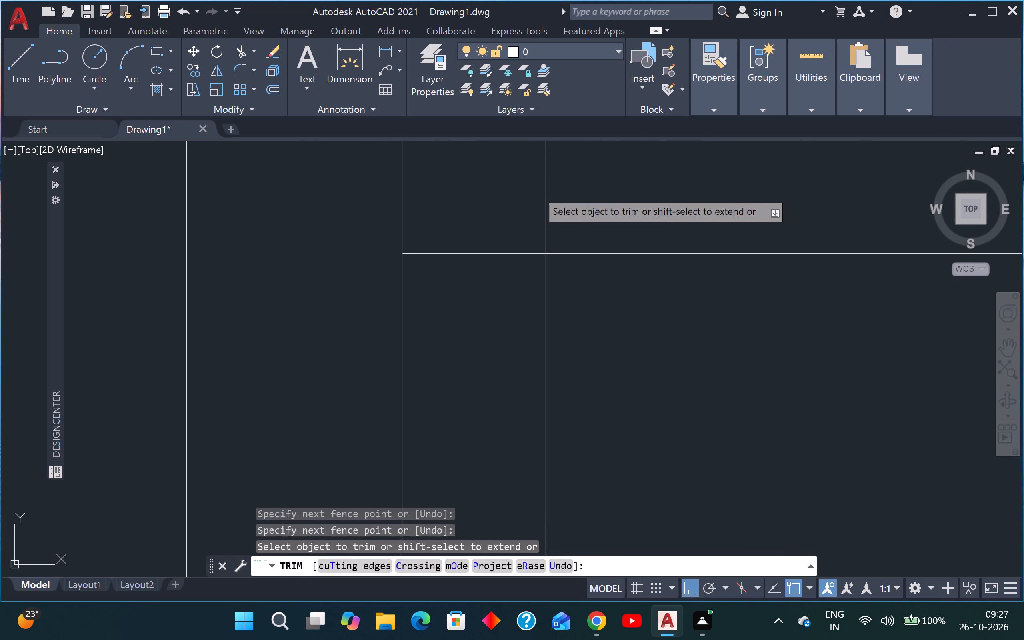
{"action": "left_click", "coordinate": [536, 190]}
{"action": "left_click", "coordinate": [574, 178]}
{"action": "left_click_drag", "start_coordinate": [472, 211], "coordinate": [472, 216]}
{"action": "left_click", "coordinate": [460, 294]}
{"action": "scroll", "coordinate": [472, 277], "scroll_direction": "down", "scroll_amount": 5}
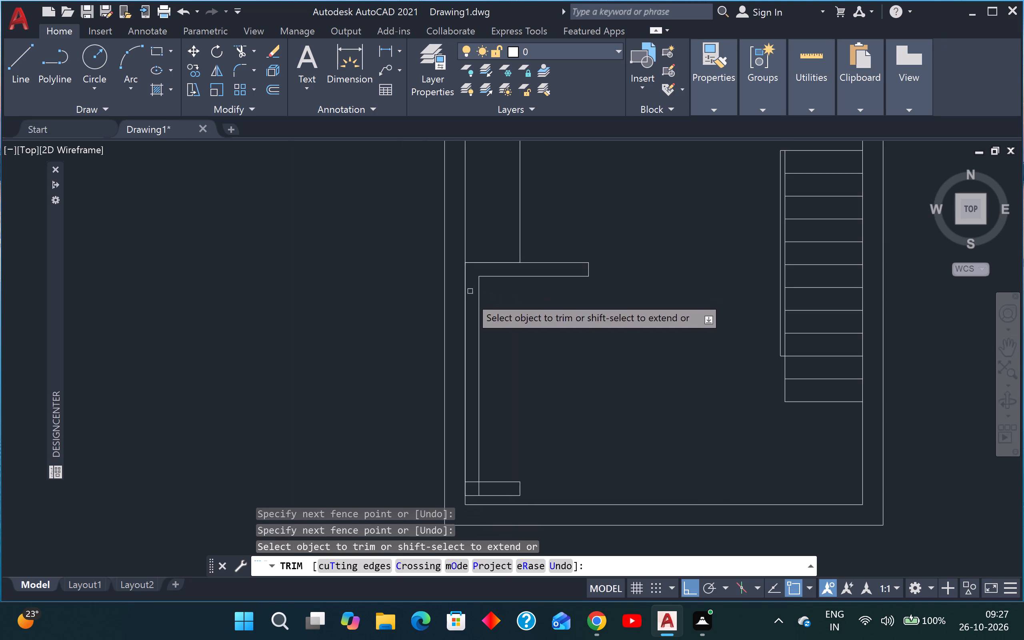
Trim the overlapping line ends at the C-shape's lower corner, where the inner vertical line crosses the lower 6" strip.
{"action": "scroll", "coordinate": [478, 511], "scroll_direction": "up", "scroll_amount": 4}
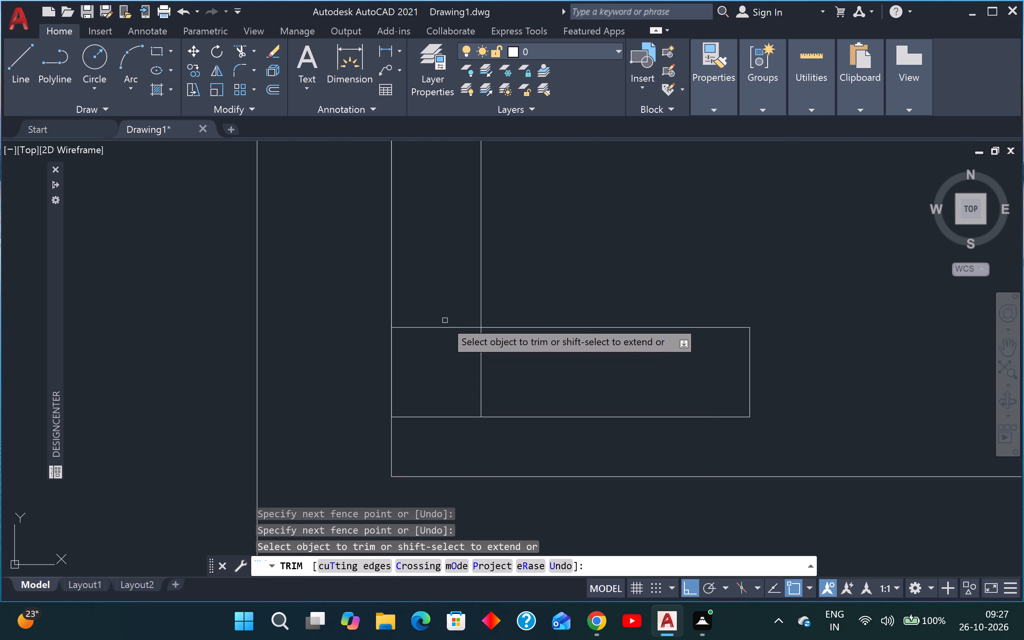
{"action": "left_click", "coordinate": [437, 312]}
{"action": "left_click_drag", "start_coordinate": [436, 355], "coordinate": [441, 355]}
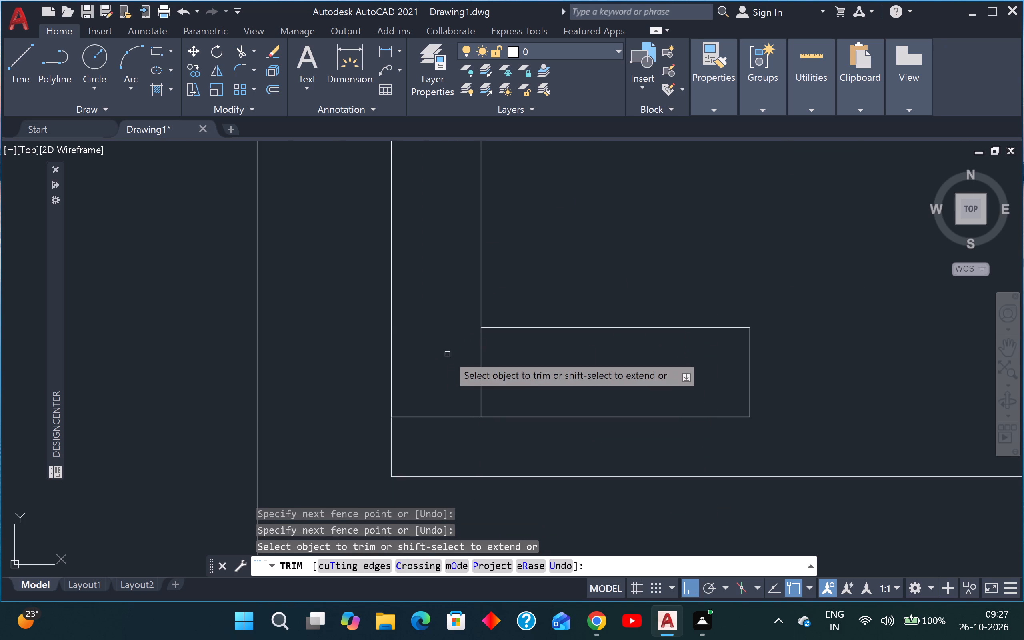
{"action": "left_click", "coordinate": [436, 356]}
{"action": "left_click_drag", "start_coordinate": [518, 351], "coordinate": [516, 357]}
{"action": "scroll", "coordinate": [515, 357], "scroll_direction": "down", "scroll_amount": 2}
{"action": "scroll", "coordinate": [538, 328], "scroll_direction": "down", "scroll_amount": 2}
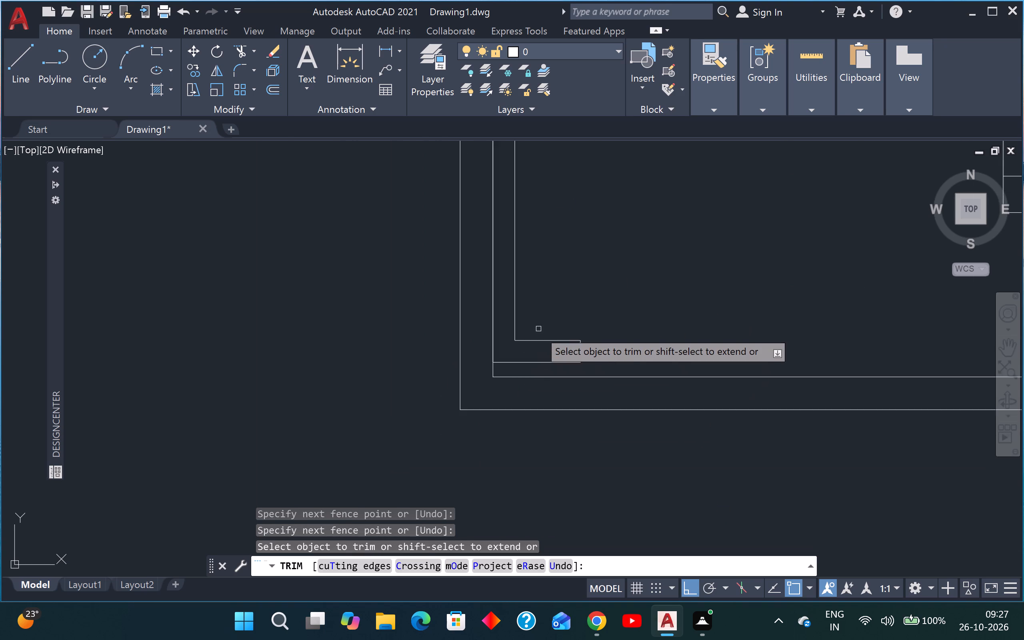
{"action": "scroll", "coordinate": [538, 330], "scroll_direction": "down", "scroll_amount": 2}
{"action": "middle_click_drag", "start_coordinate": [562, 288], "coordinate": [538, 337]}
{"action": "scroll", "coordinate": [537, 339], "scroll_direction": "up", "scroll_amount": 2}
{"action": "key", "text": "Escape"}
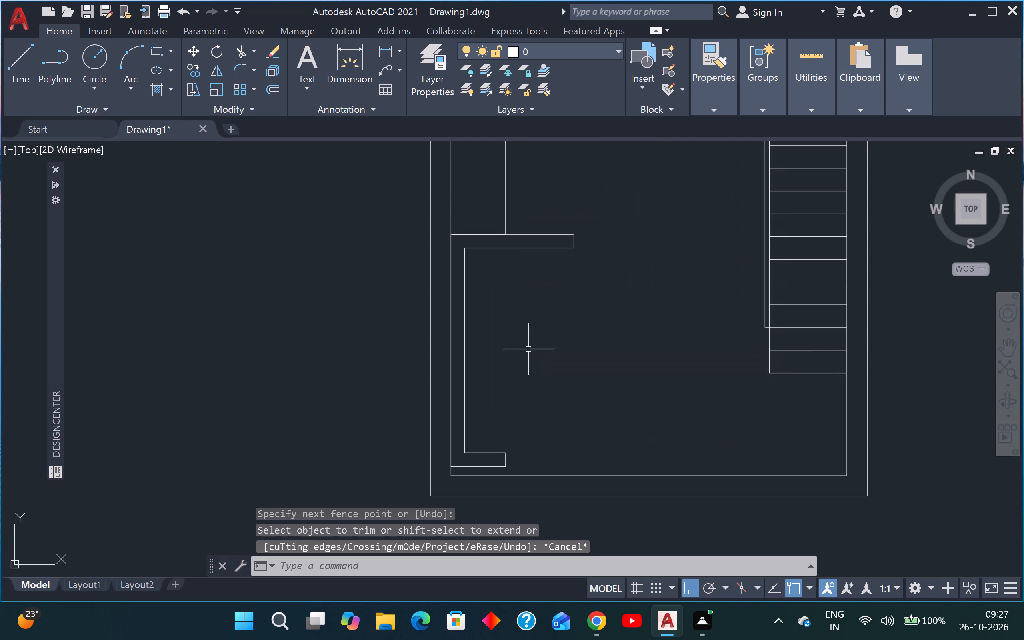
{"action": "key", "text": "Escape"}
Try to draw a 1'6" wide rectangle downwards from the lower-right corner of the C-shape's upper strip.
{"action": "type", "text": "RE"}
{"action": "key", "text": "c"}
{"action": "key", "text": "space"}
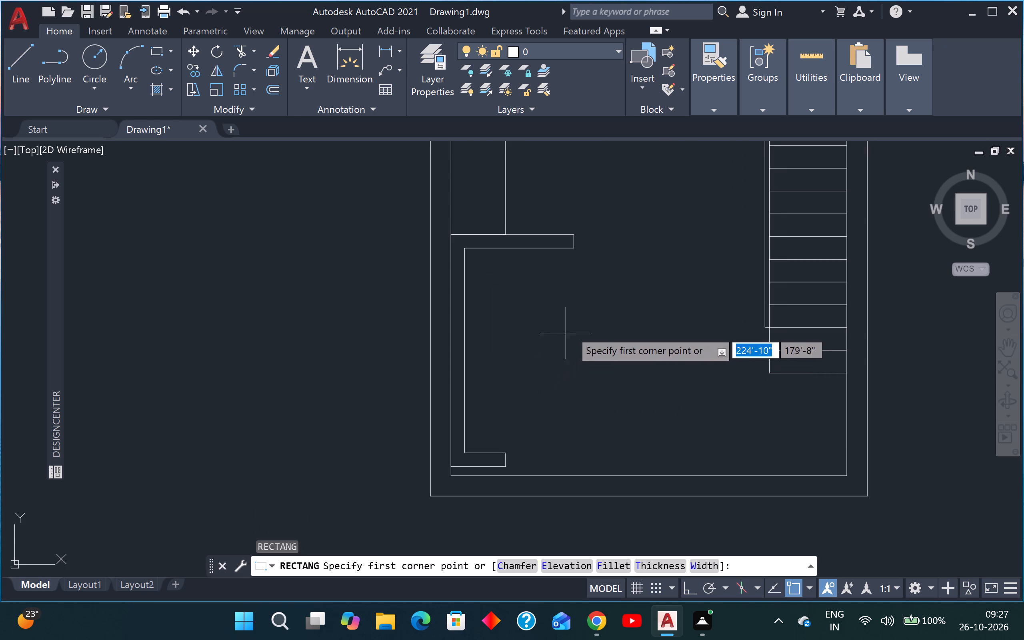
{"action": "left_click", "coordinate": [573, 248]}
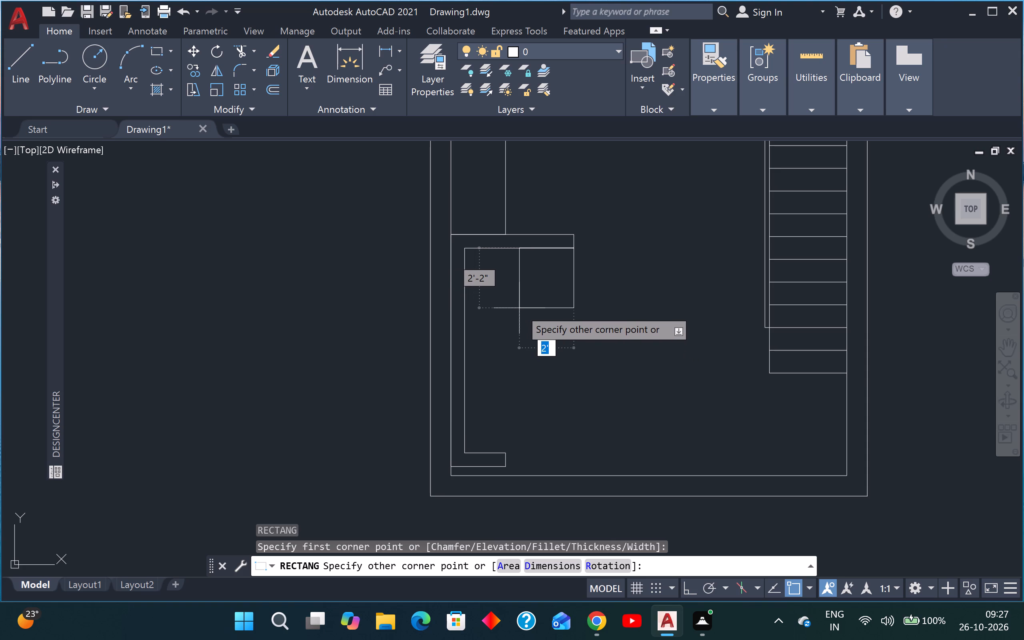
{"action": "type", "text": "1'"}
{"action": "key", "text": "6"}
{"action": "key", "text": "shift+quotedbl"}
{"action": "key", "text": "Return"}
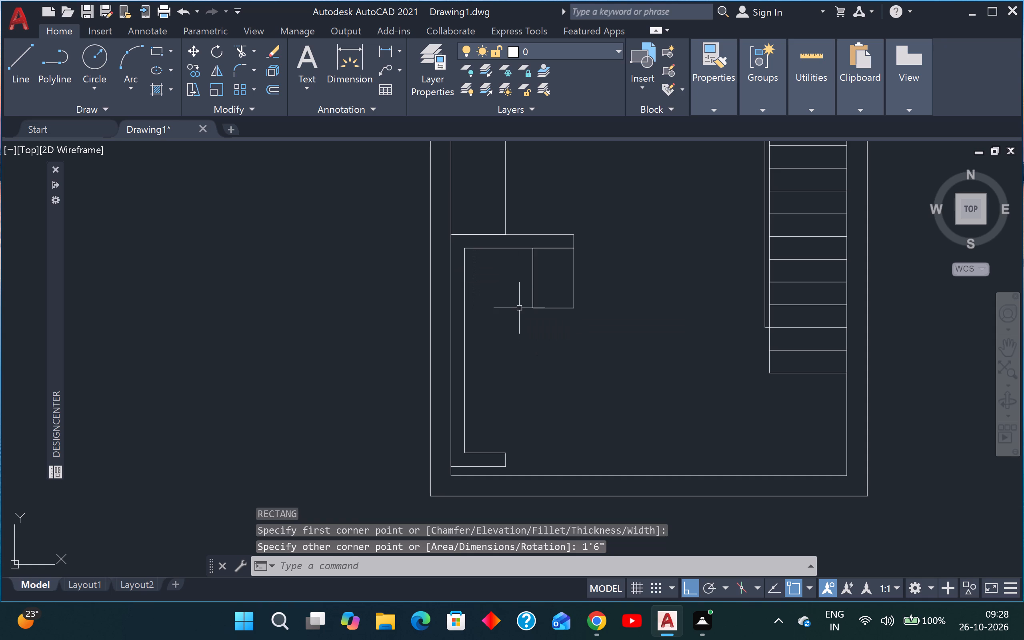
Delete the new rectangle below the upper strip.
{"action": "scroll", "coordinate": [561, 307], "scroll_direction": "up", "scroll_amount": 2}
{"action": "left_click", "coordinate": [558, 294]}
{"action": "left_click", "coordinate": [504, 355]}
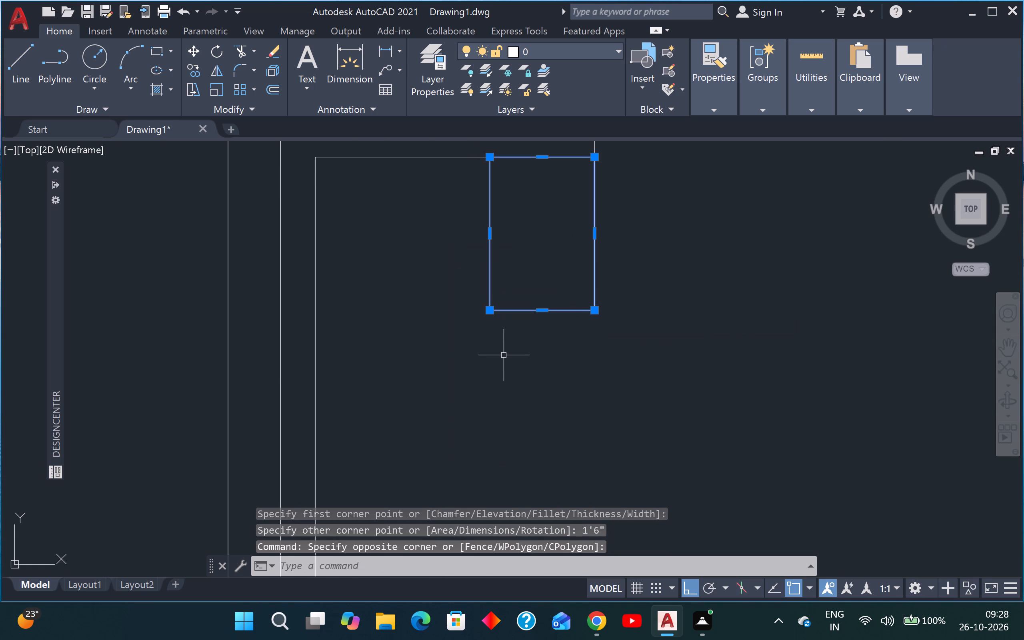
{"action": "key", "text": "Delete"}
Draw a 1'6" by 1'6" square starting at the lower-right corner of the C-shape's upper strip.
{"action": "type", "text": "REC"}
{"action": "key", "text": "space"}
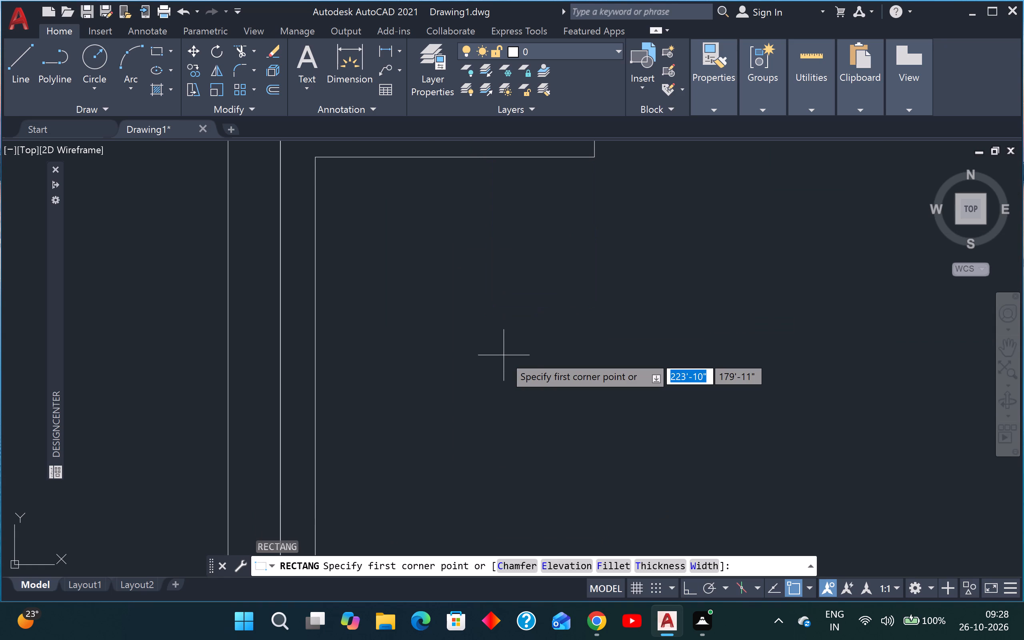
{"action": "left_click", "coordinate": [594, 157]}
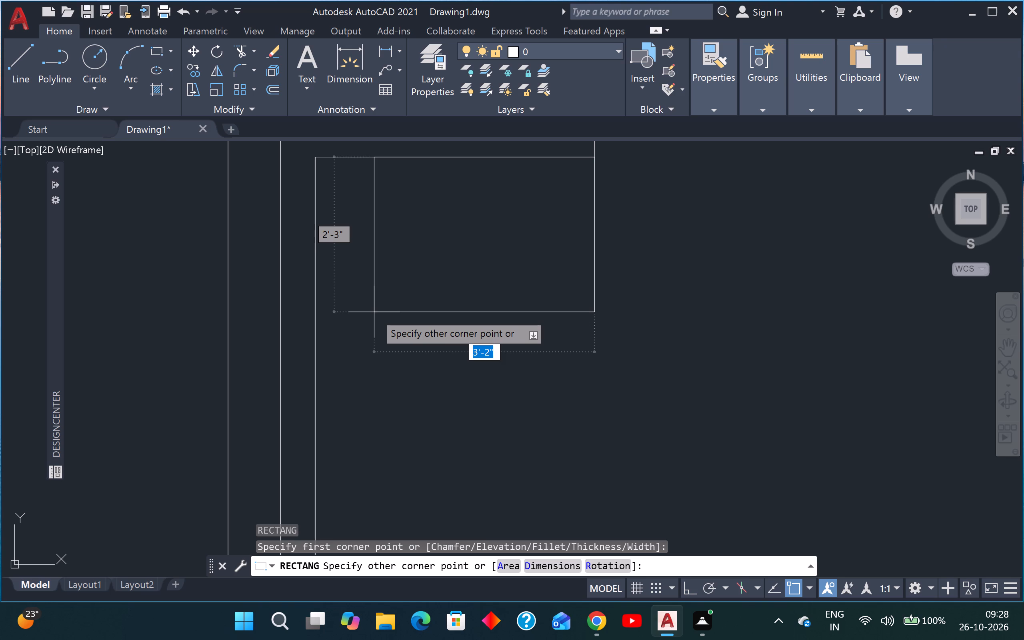
{"action": "key", "text": "apostrophe"}
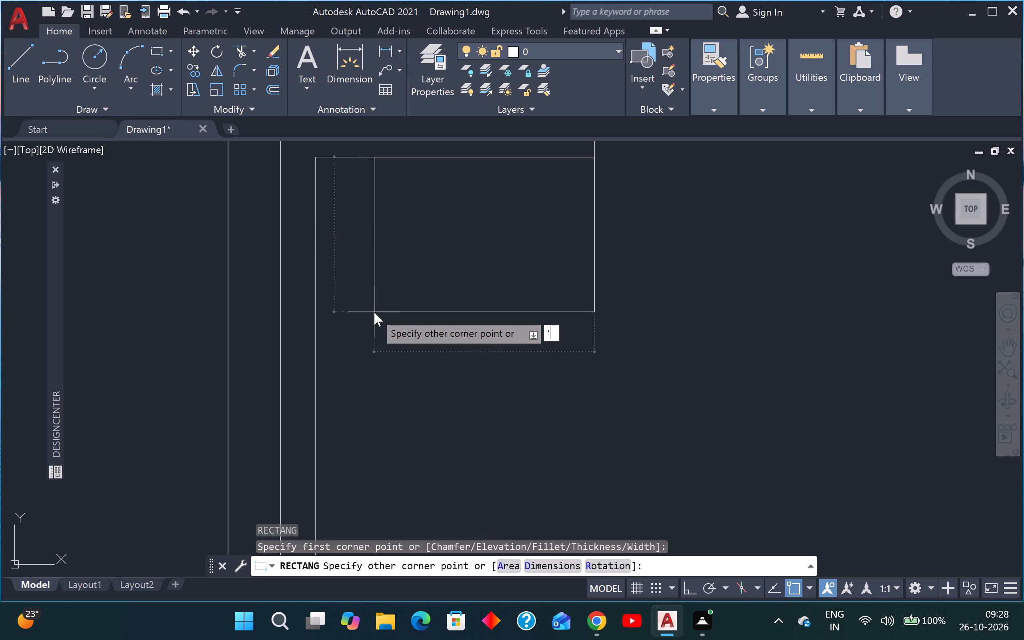
{"action": "key", "text": "BackSpace"}
{"action": "key", "text": "BackSpace"}
{"action": "type", "text": "1'"}
{"action": "type", "text": "6\""}
{"action": "key", "text": "Tab"}
{"action": "key", "text": "Tab"}
{"action": "key", "text": "Escape"}
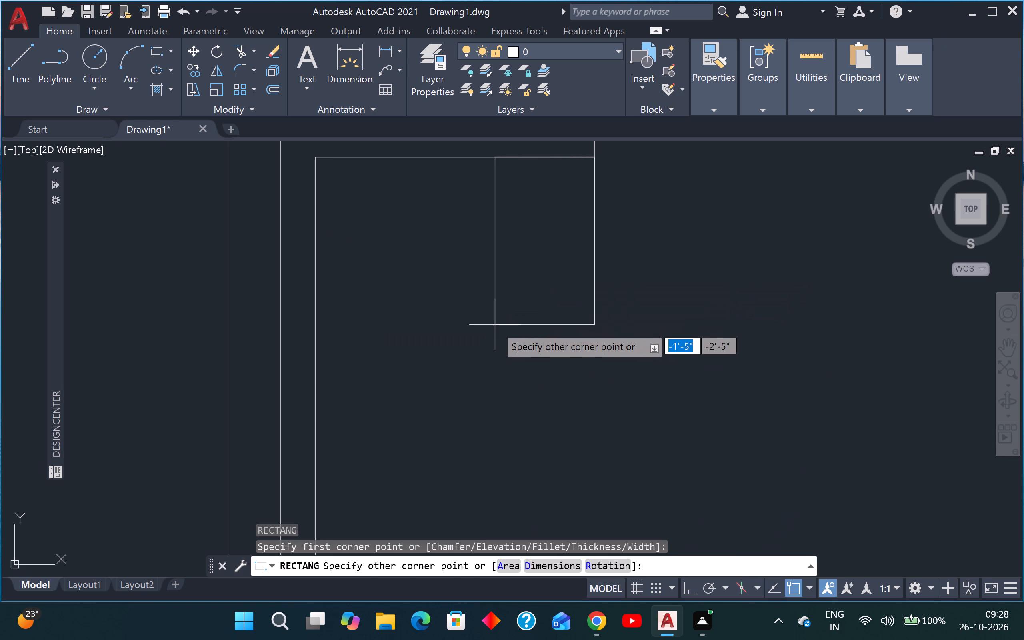
{"action": "type", "text": "1'"}
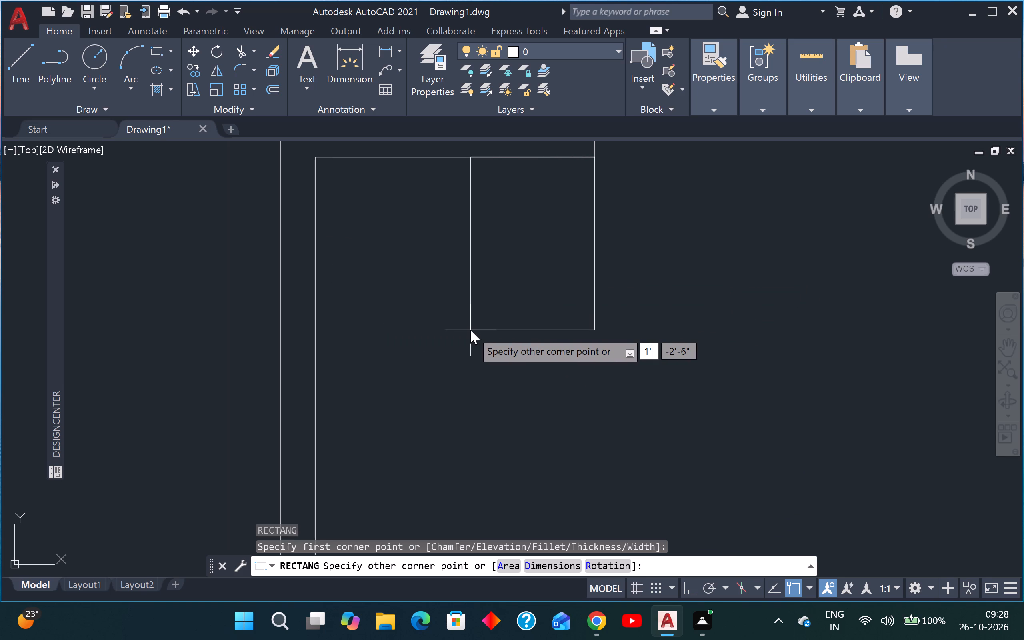
{"action": "type", "text": "6\""}
{"action": "key", "text": "Tab"}
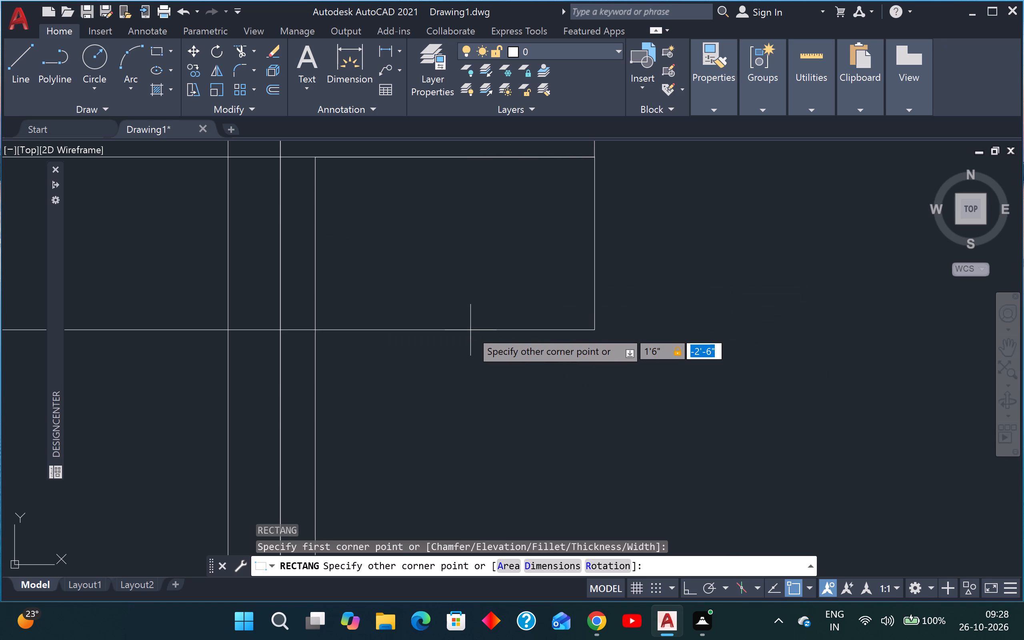
{"action": "type", "text": "1'"}
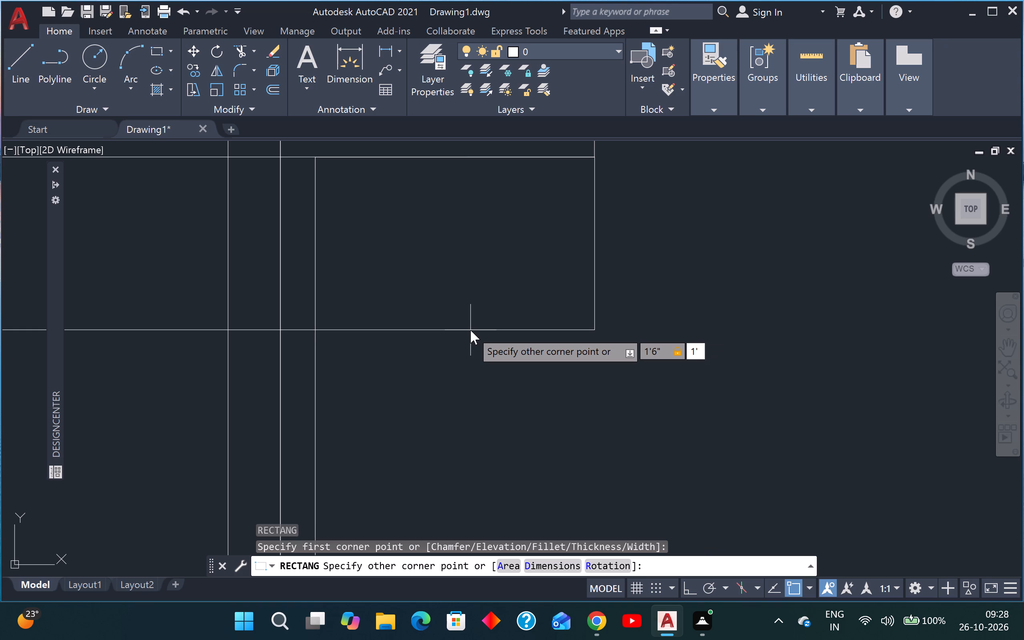
{"action": "type", "text": "6\""}
{"action": "key", "text": "Return"}
Move the square by its upper-right corner to the lower-right corner of the C-shape's upper strip, with Ortho off.
{"action": "scroll", "coordinate": [468, 332], "scroll_direction": "down", "scroll_amount": 4}
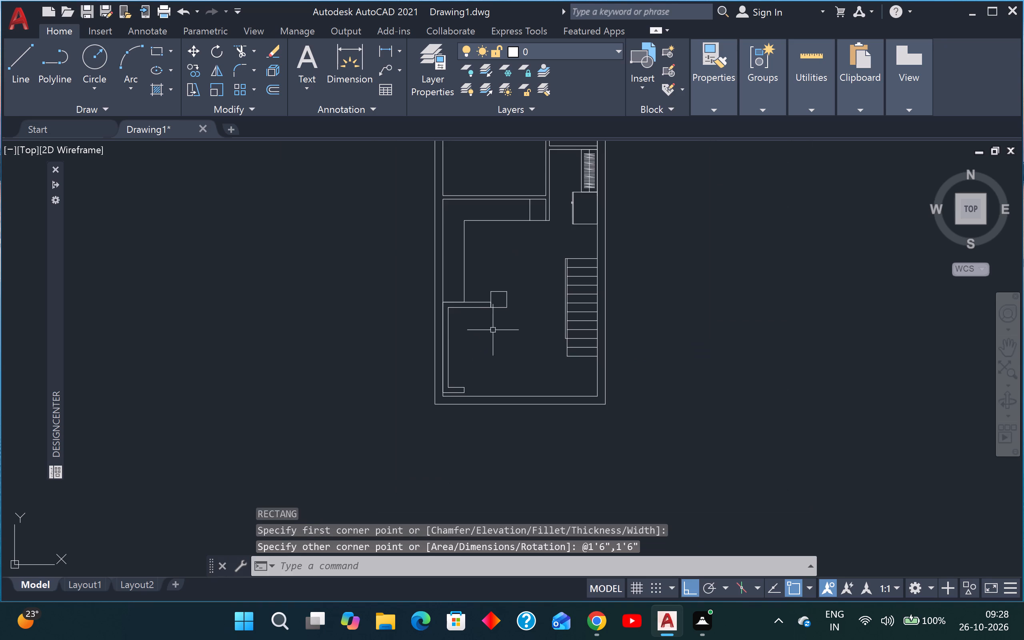
{"action": "scroll", "coordinate": [495, 299], "scroll_direction": "up", "scroll_amount": 3}
{"action": "left_click", "coordinate": [552, 256]}
{"action": "left_click", "coordinate": [530, 302]}
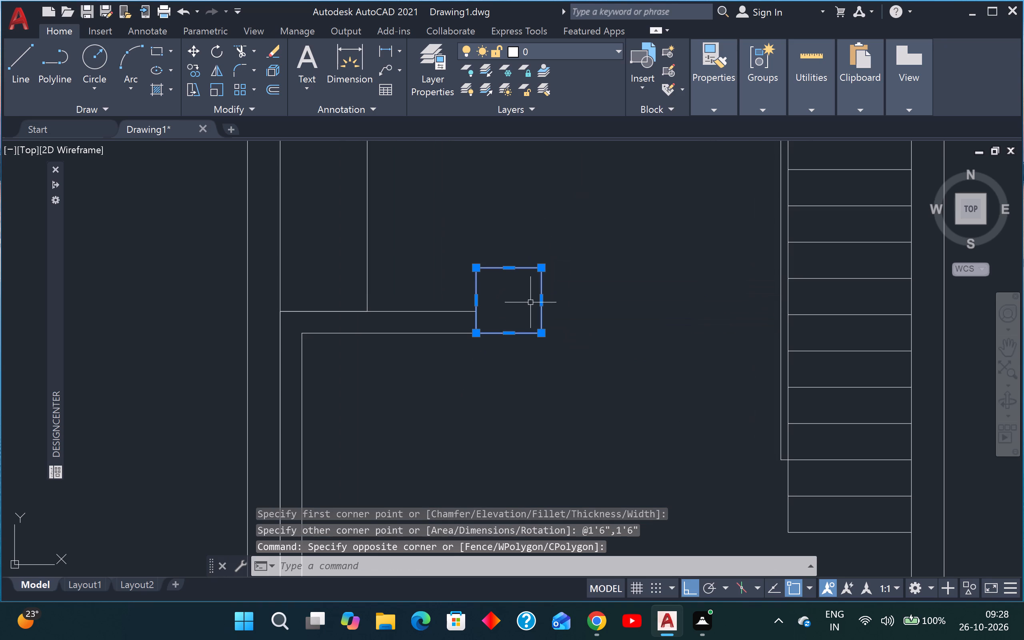
{"action": "type", "text": "M"}
{"action": "key", "text": "space"}
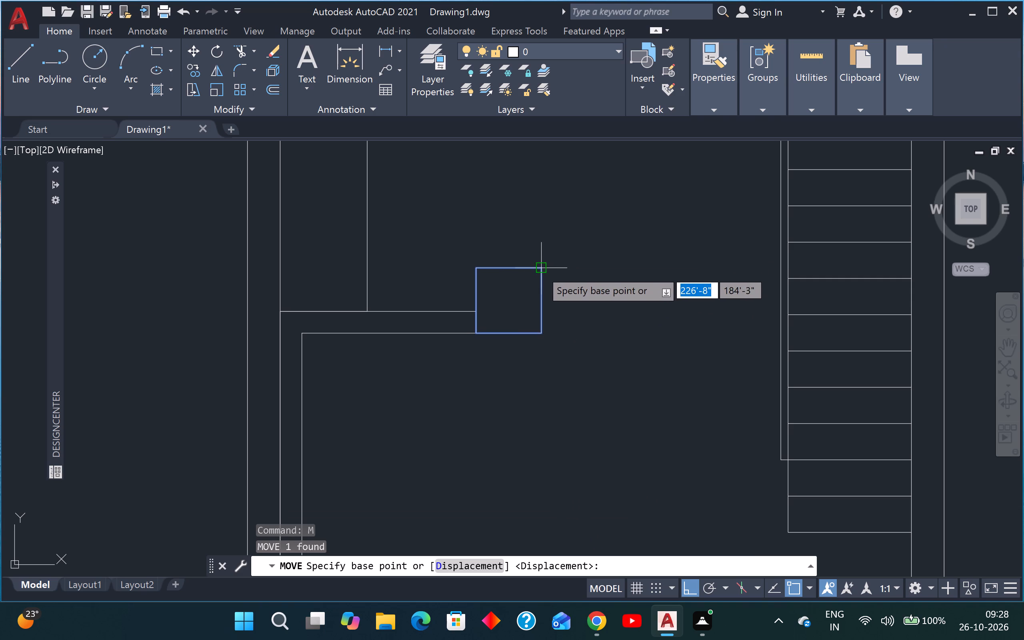
{"action": "left_click", "coordinate": [539, 269]}
{"action": "key", "text": "F8"}
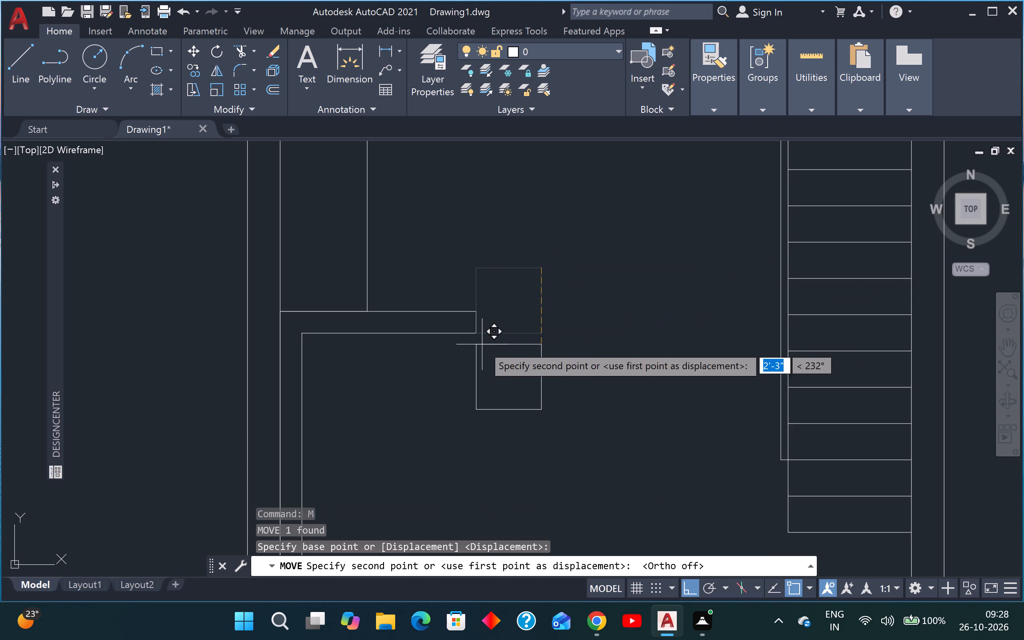
{"action": "scroll", "coordinate": [467, 326], "scroll_direction": "up", "scroll_amount": 2}
{"action": "scroll", "coordinate": [482, 356], "scroll_direction": "up", "scroll_amount": 2}
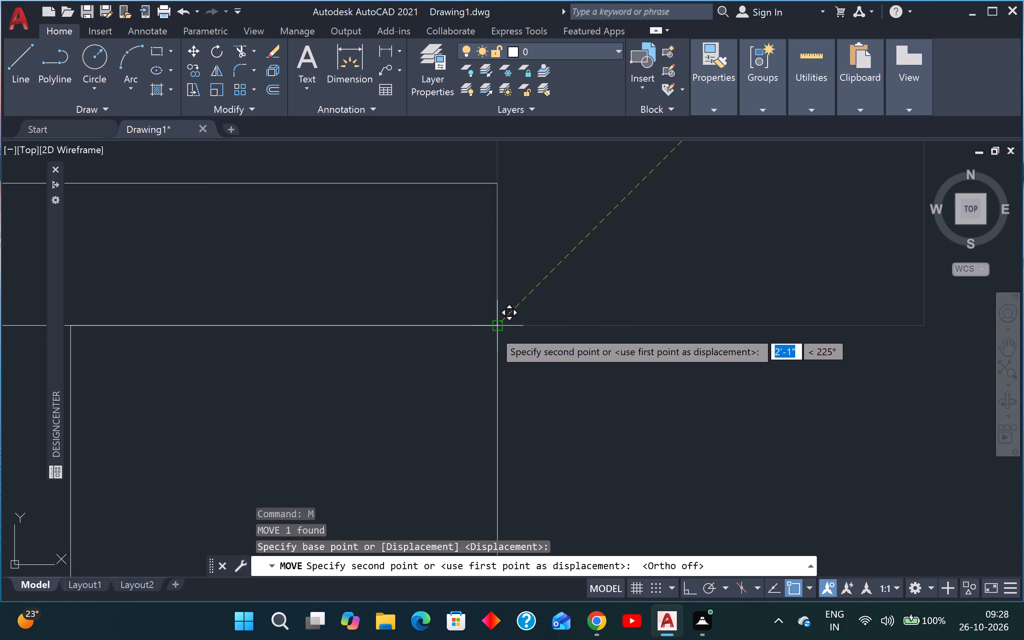
{"action": "left_click", "coordinate": [494, 330]}
Copy the 1'6" square from its upper-right to its upper-left corner, placing the copy edge to edge along the C-shape's upper strip.
{"action": "scroll", "coordinate": [494, 330], "scroll_direction": "down", "scroll_amount": 3}
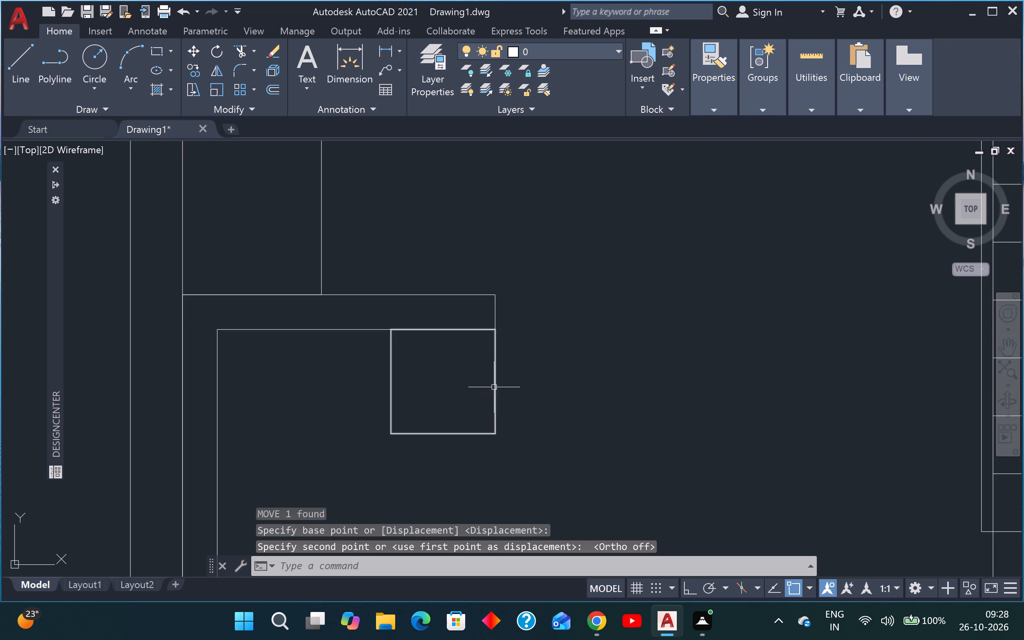
{"action": "left_click", "coordinate": [512, 382]}
{"action": "left_click", "coordinate": [484, 403]}
{"action": "key", "text": "c"}
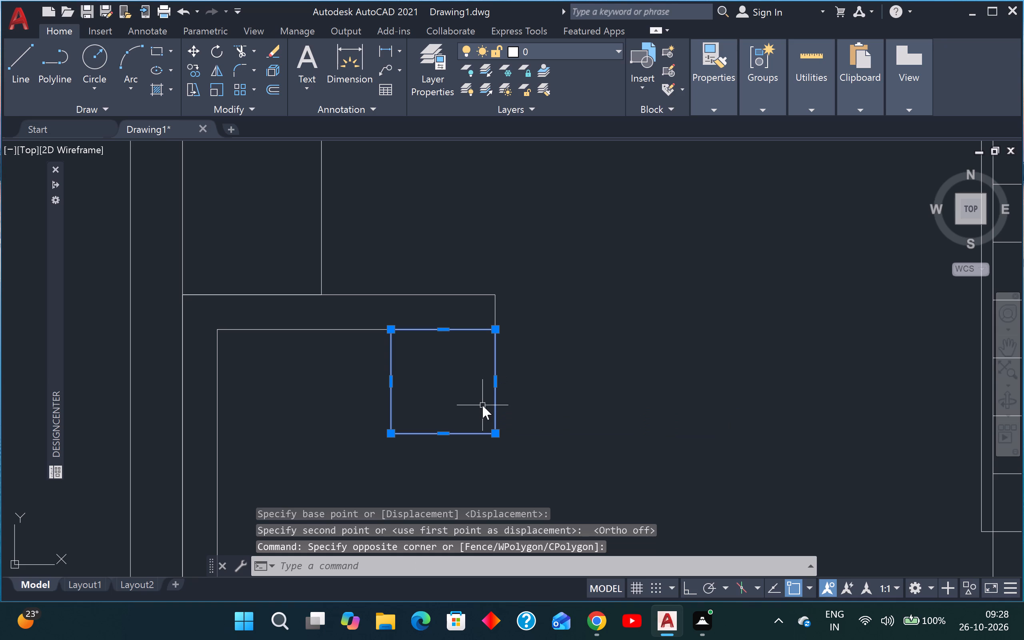
{"action": "key", "text": "c"}
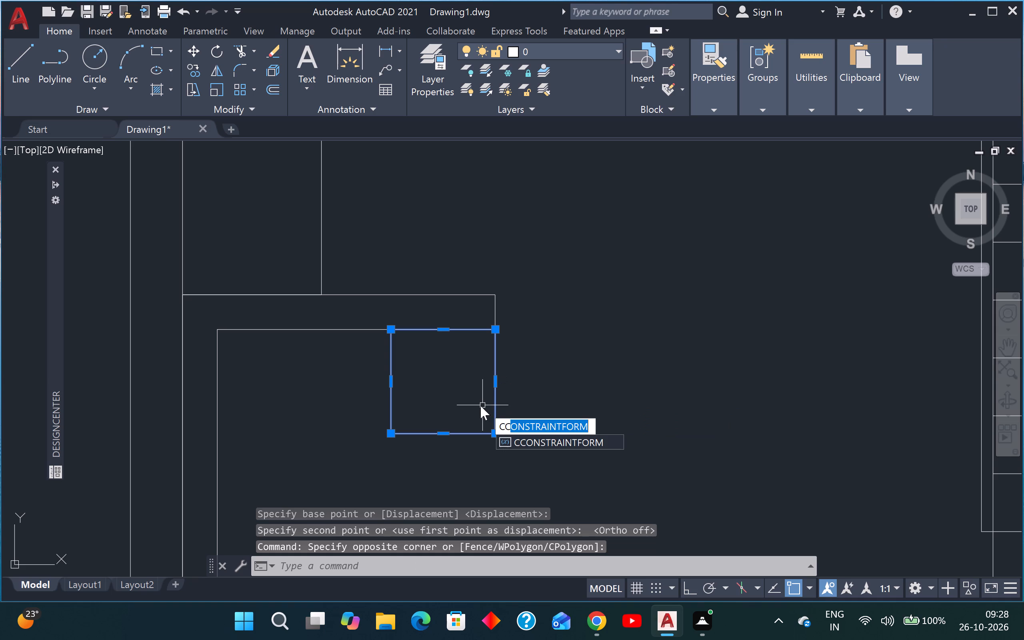
{"action": "key", "text": "BackSpace"}
{"action": "key", "text": "o"}
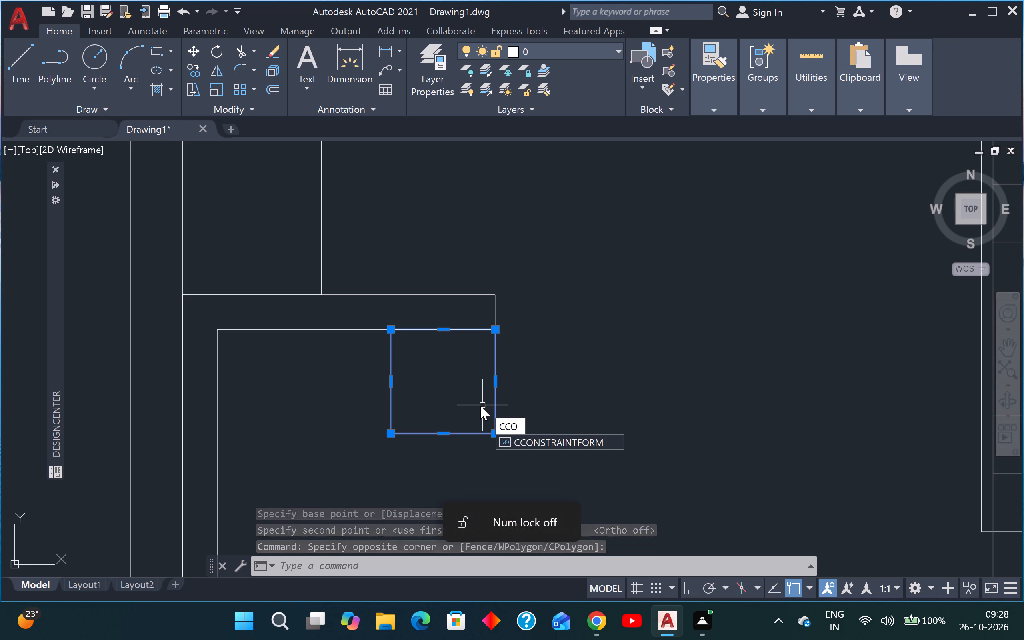
{"action": "key", "text": "BackSpace"}
{"action": "key", "text": "BackSpace"}
{"action": "key", "text": "BackSpace"}
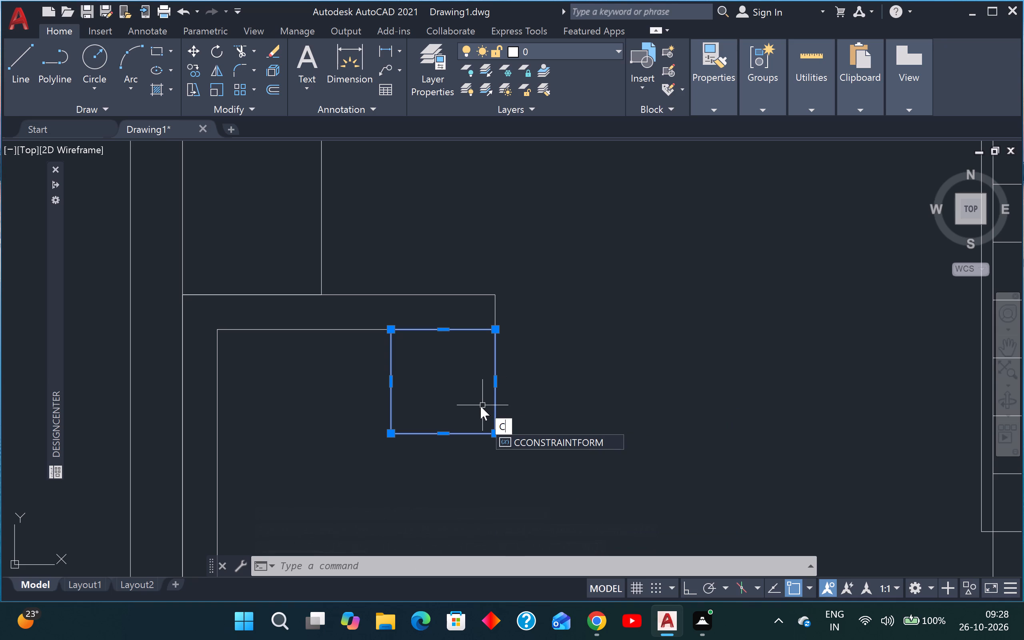
{"action": "key", "text": "o"}
{"action": "key", "text": "Return"}
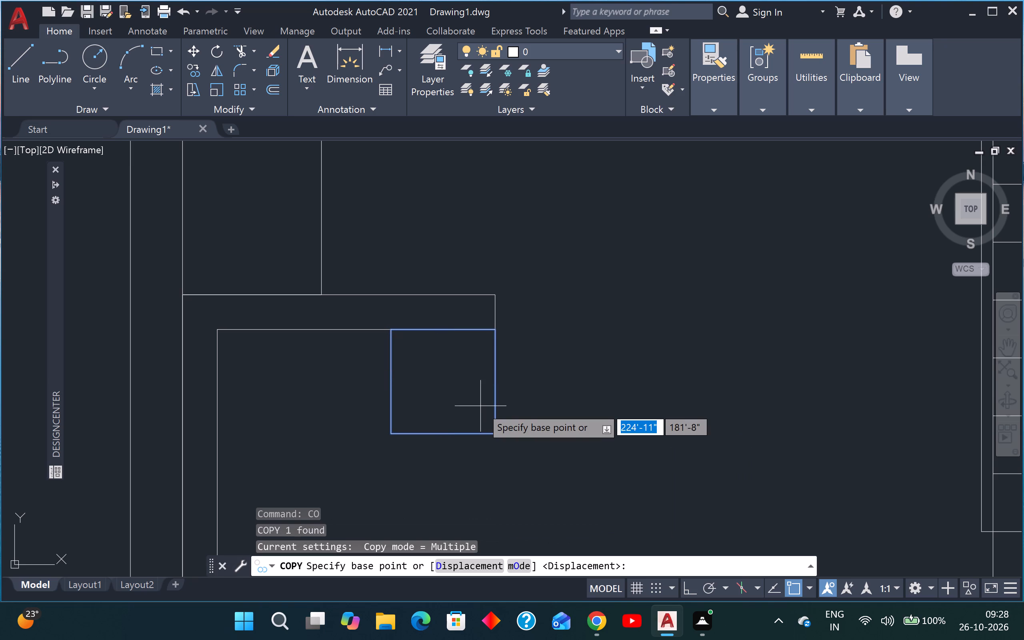
{"action": "left_click", "coordinate": [491, 328]}
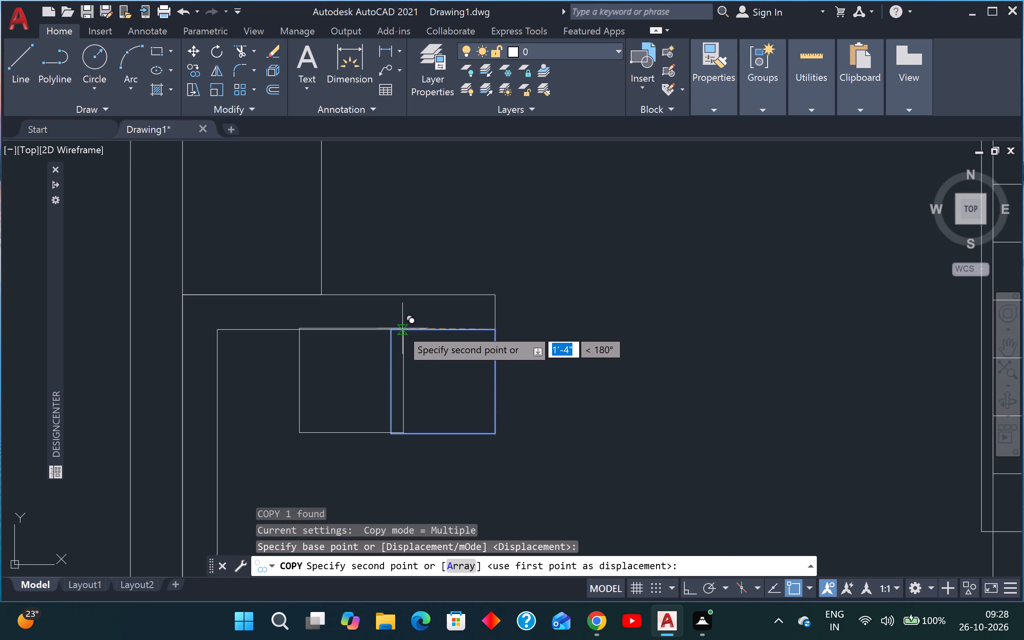
{"action": "left_click", "coordinate": [387, 328]}
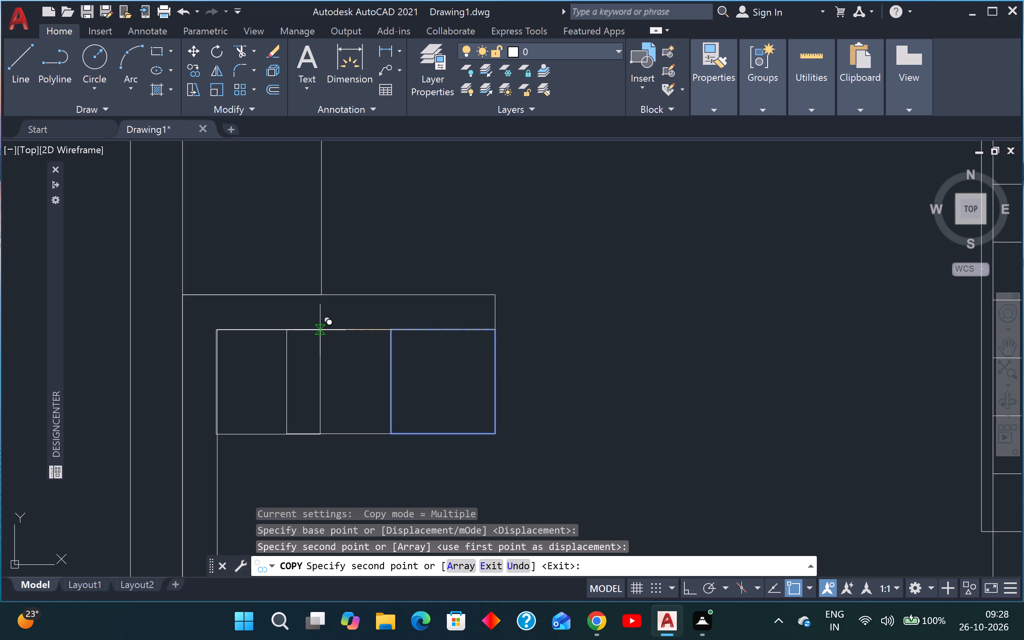
{"action": "scroll", "coordinate": [321, 333], "scroll_direction": "down", "scroll_amount": 5}
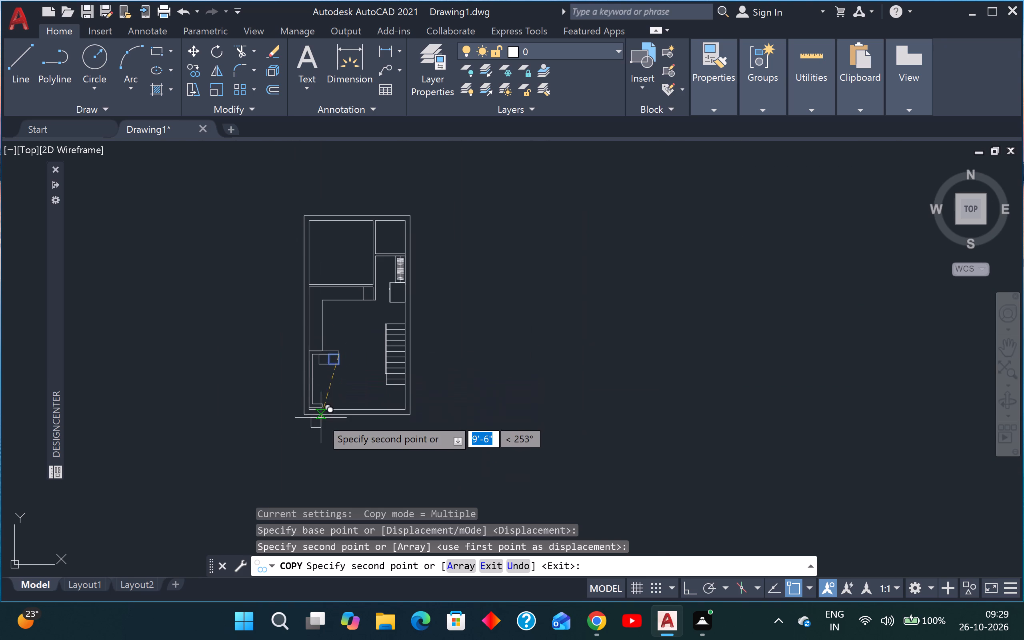
{"action": "scroll", "coordinate": [320, 378], "scroll_direction": "up", "scroll_amount": 4}
{"action": "key", "text": "Escape"}
Copy the new square by its lower-left corner to the C-shape's inner lower-left corner, above the bottom strip.
{"action": "left_click", "coordinate": [346, 279]}
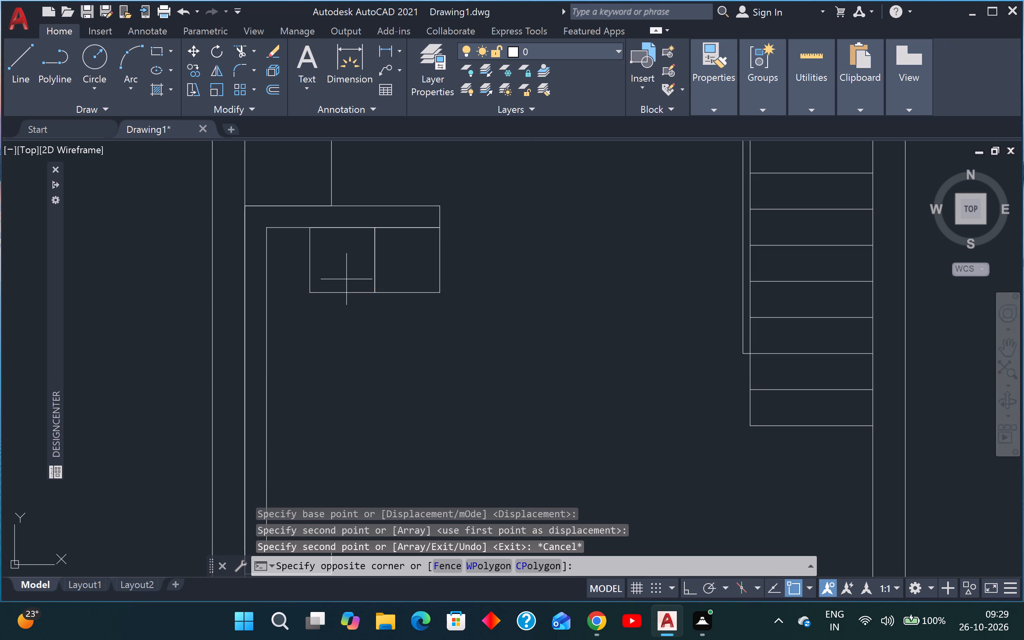
{"action": "left_click", "coordinate": [327, 302]}
{"action": "key", "text": "c"}
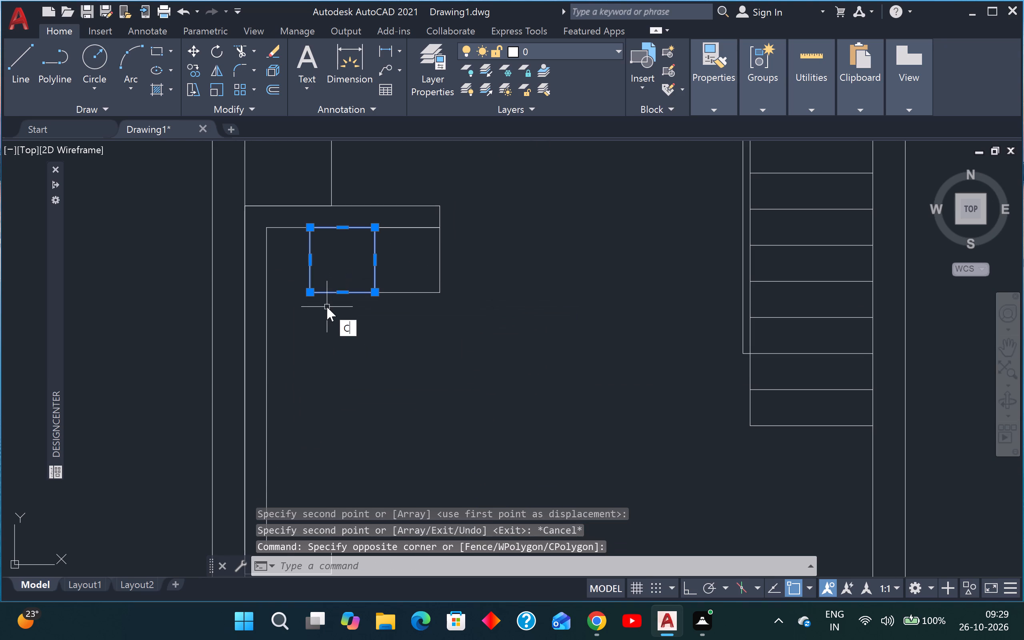
{"action": "key", "text": "o"}
{"action": "key", "text": "Return"}
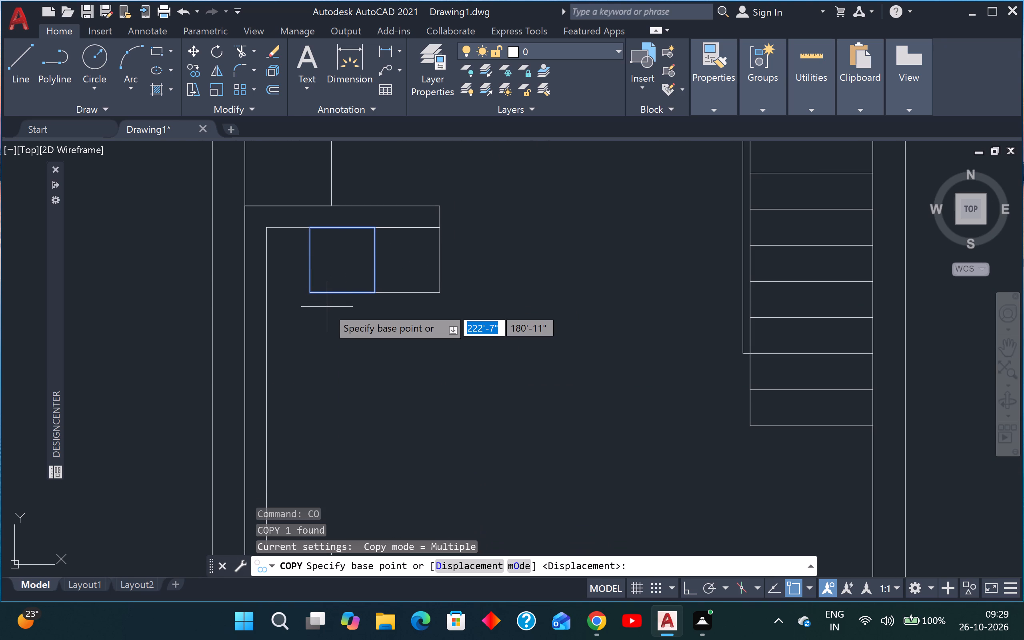
{"action": "left_click", "coordinate": [309, 292]}
{"action": "scroll", "coordinate": [309, 294], "scroll_direction": "down", "scroll_amount": 4}
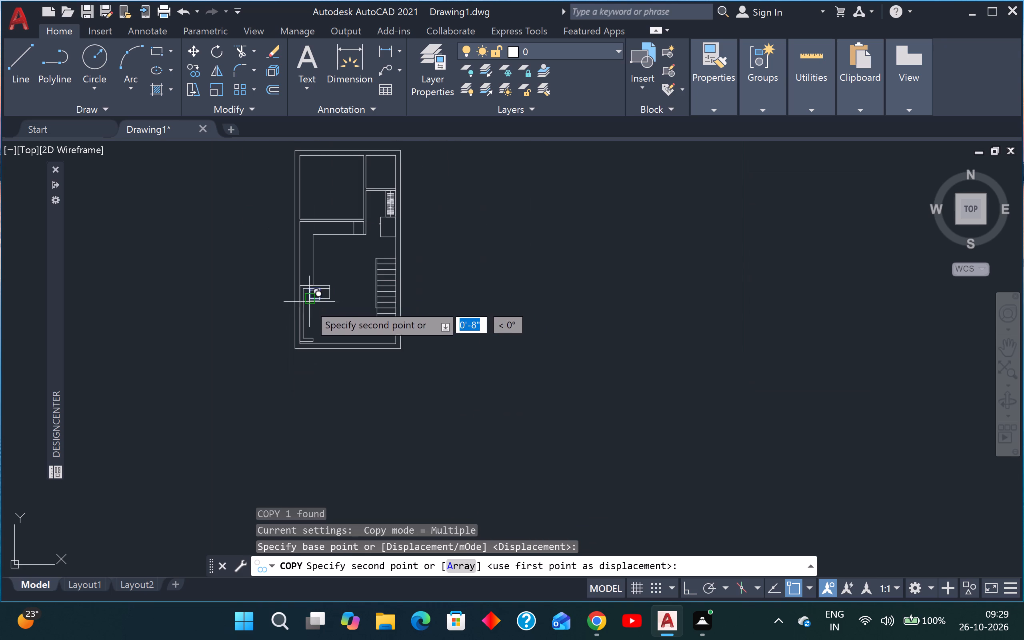
{"action": "scroll", "coordinate": [300, 340], "scroll_direction": "up", "scroll_amount": 4}
{"action": "left_click", "coordinate": [313, 330]}
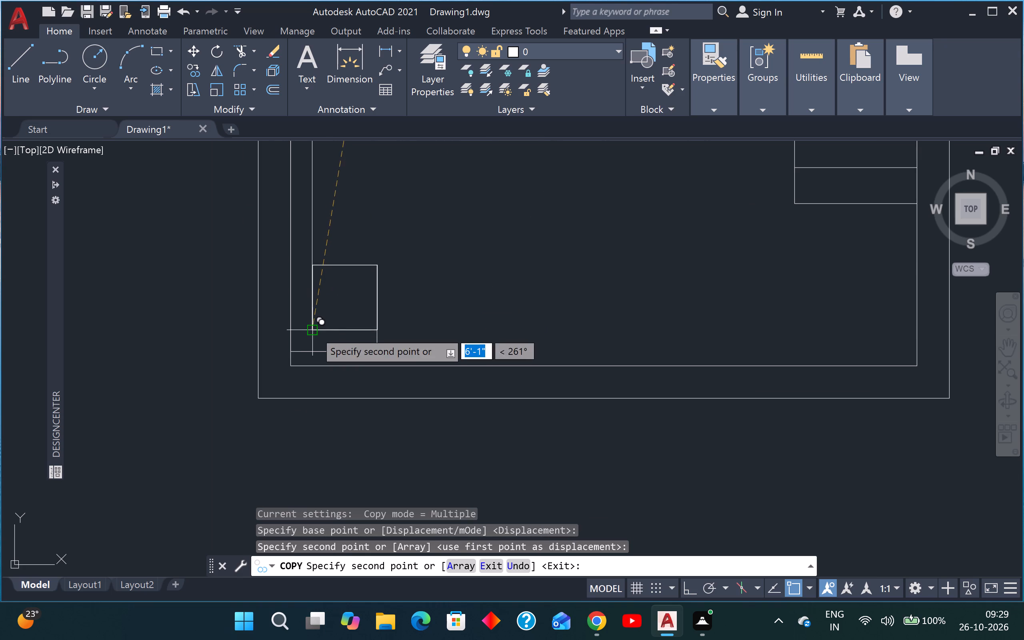
Place four more copies stacked edge to edge up the C-shape's vertical strip, ending in its inner upper-left corner.
{"action": "scroll", "coordinate": [326, 255], "scroll_direction": "down", "scroll_amount": 2}
{"action": "scroll", "coordinate": [319, 254], "scroll_direction": "up", "scroll_amount": 3}
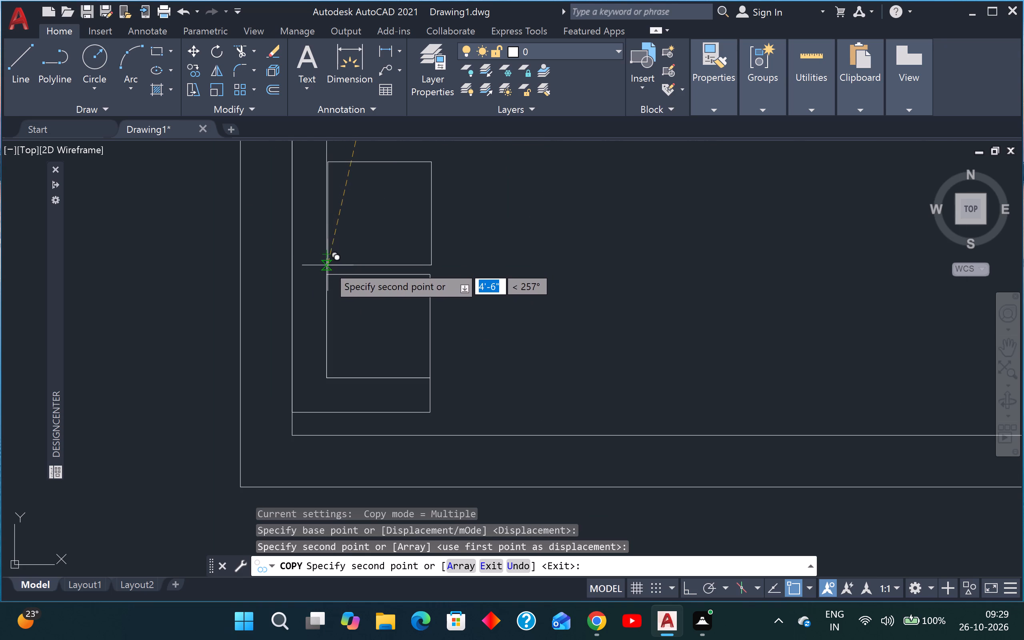
{"action": "left_click", "coordinate": [330, 272]}
{"action": "scroll", "coordinate": [330, 273], "scroll_direction": "down", "scroll_amount": 3}
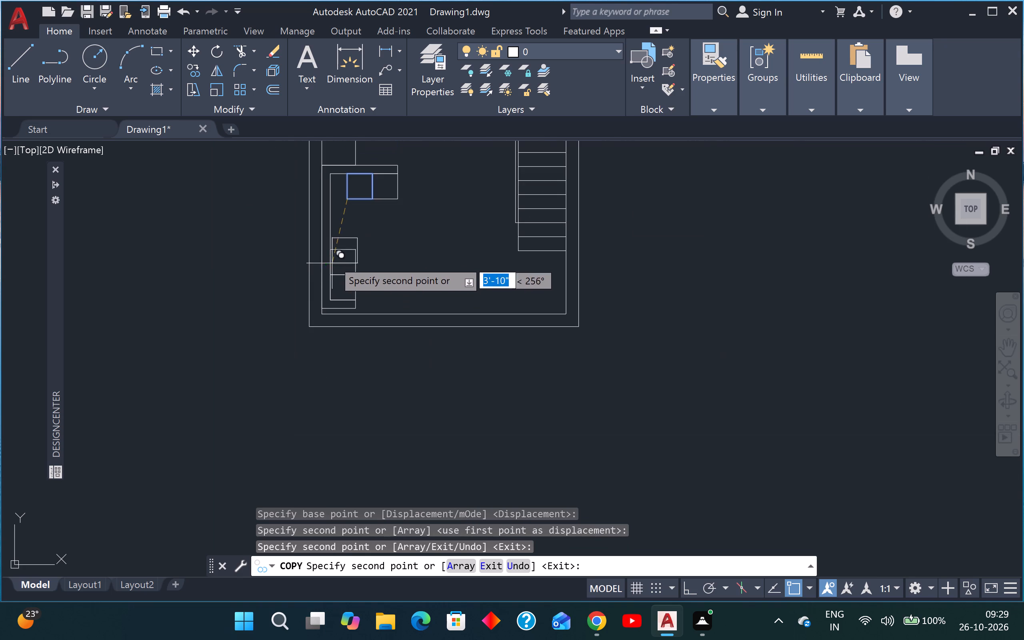
{"action": "scroll", "coordinate": [331, 237], "scroll_direction": "up", "scroll_amount": 3}
{"action": "left_click", "coordinate": [328, 289]}
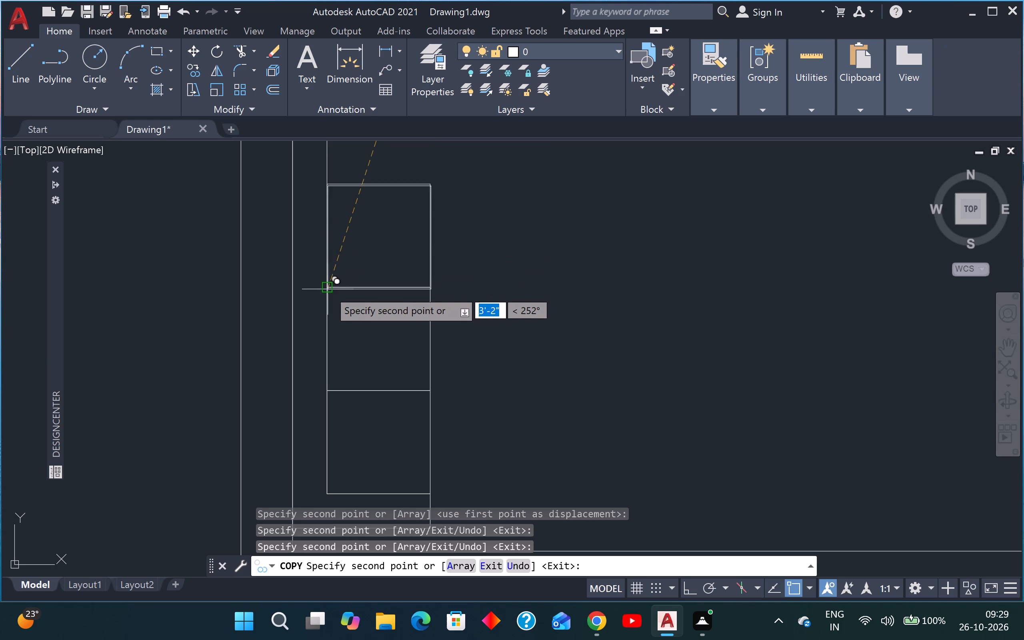
{"action": "scroll", "coordinate": [332, 293], "scroll_direction": "down", "scroll_amount": 4}
{"action": "scroll", "coordinate": [334, 257], "scroll_direction": "up", "scroll_amount": 4}
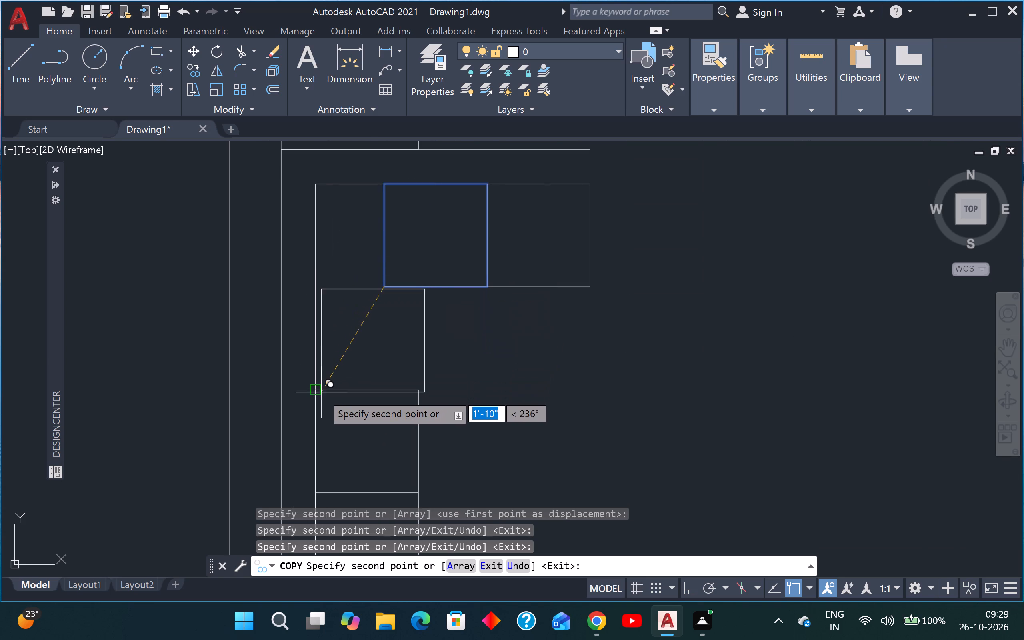
{"action": "left_click", "coordinate": [319, 389]}
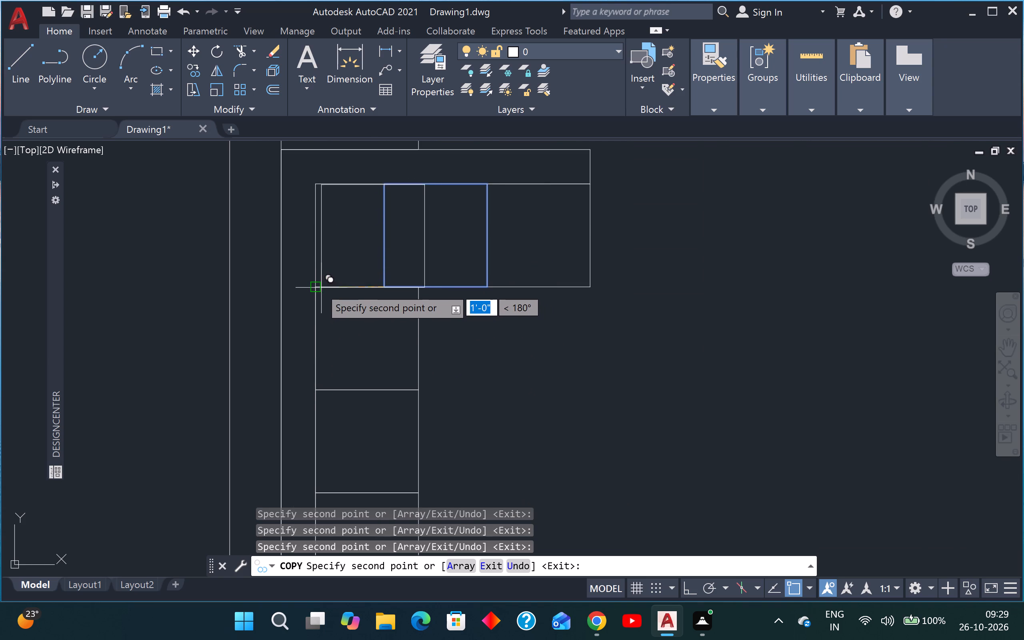
{"action": "left_click", "coordinate": [318, 286]}
{"action": "key", "text": "Escape"}
Trim the overlapping square edge inside the upper corner square and the shared edge between the two squares under the upper strip.
{"action": "key", "text": "t"}
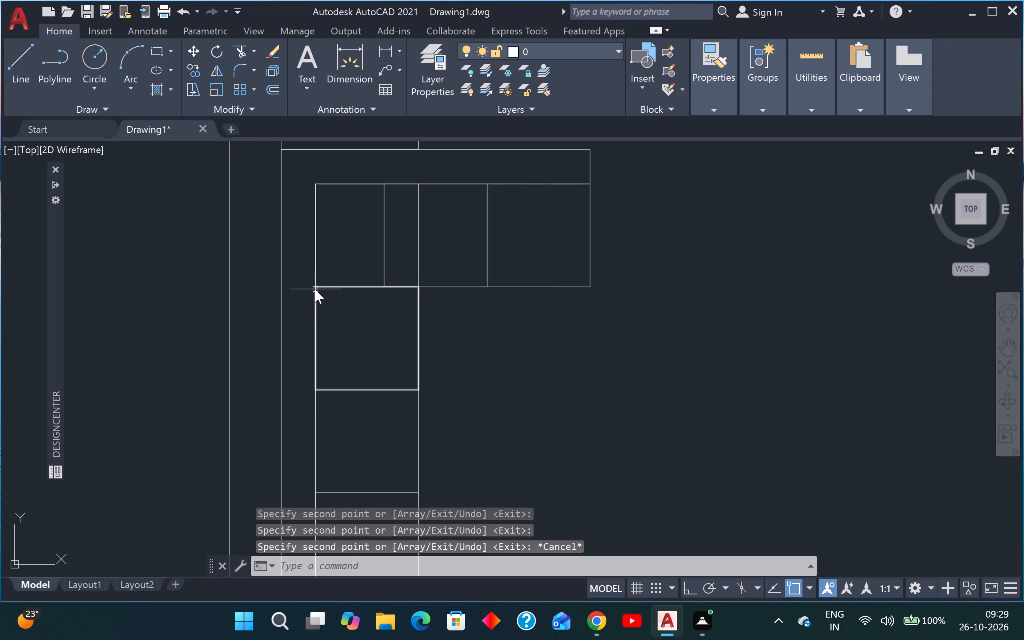
{"action": "key", "text": "r"}
{"action": "key", "text": "space"}
{"action": "scroll", "coordinate": [356, 246], "scroll_direction": "up", "scroll_amount": 1}
{"action": "left_click", "coordinate": [356, 246]}
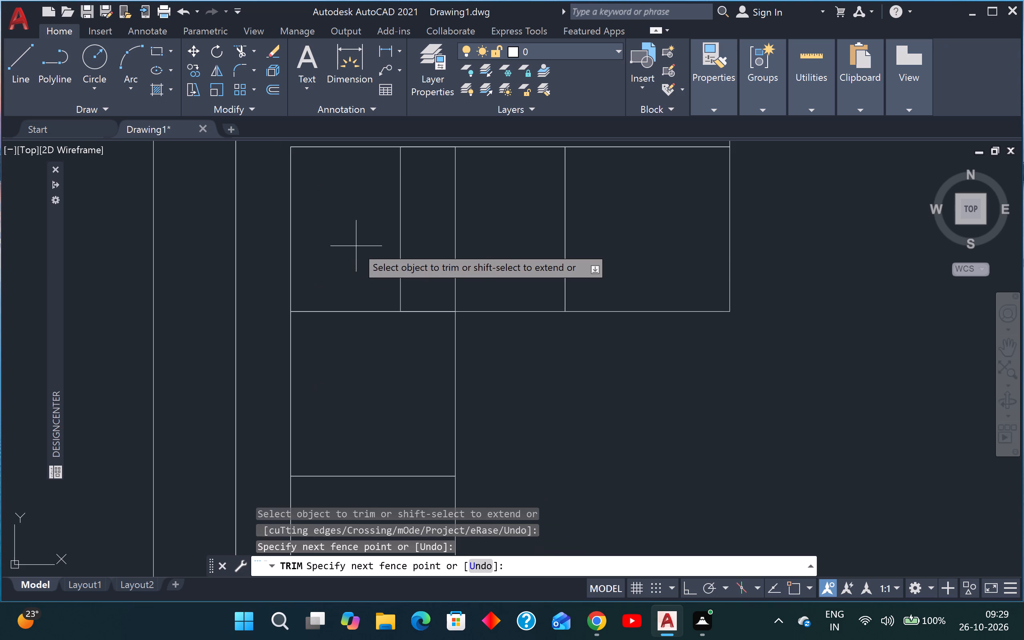
{"action": "left_click", "coordinate": [422, 224]}
{"action": "scroll", "coordinate": [412, 241], "scroll_direction": "down", "scroll_amount": 3}
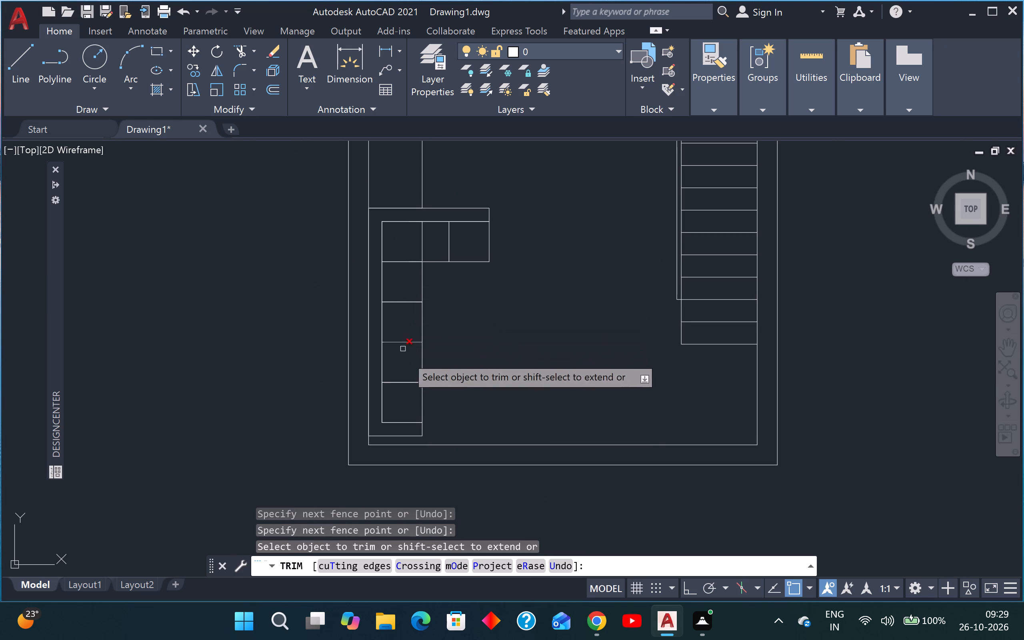
{"action": "scroll", "coordinate": [457, 233], "scroll_direction": "up", "scroll_amount": 3}
{"action": "left_click", "coordinate": [457, 232]}
{"action": "left_click", "coordinate": [399, 266]}
{"action": "scroll", "coordinate": [404, 266], "scroll_direction": "down", "scroll_amount": 3}
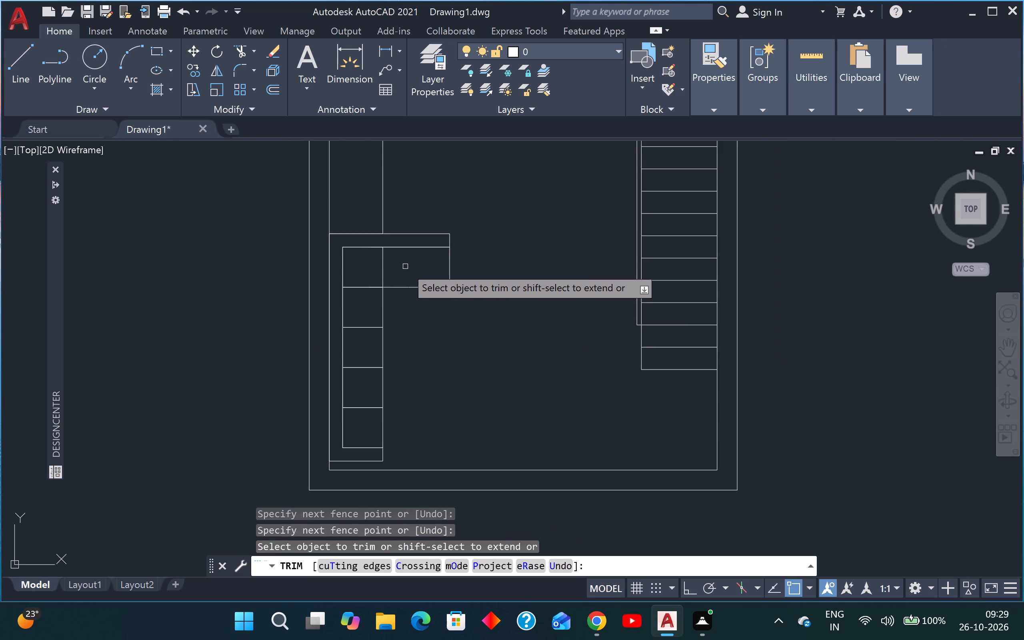
{"action": "scroll", "coordinate": [405, 266], "scroll_direction": "up", "scroll_amount": 2}
{"action": "key", "text": "Escape"}
{"action": "key", "text": "Escape"}
{"action": "key", "text": "Escape"}
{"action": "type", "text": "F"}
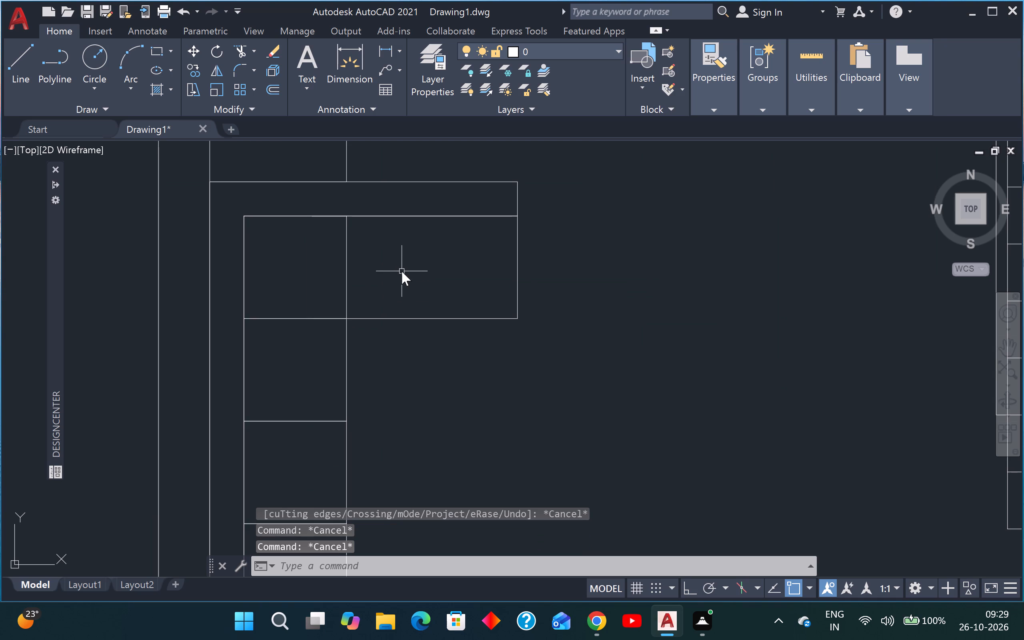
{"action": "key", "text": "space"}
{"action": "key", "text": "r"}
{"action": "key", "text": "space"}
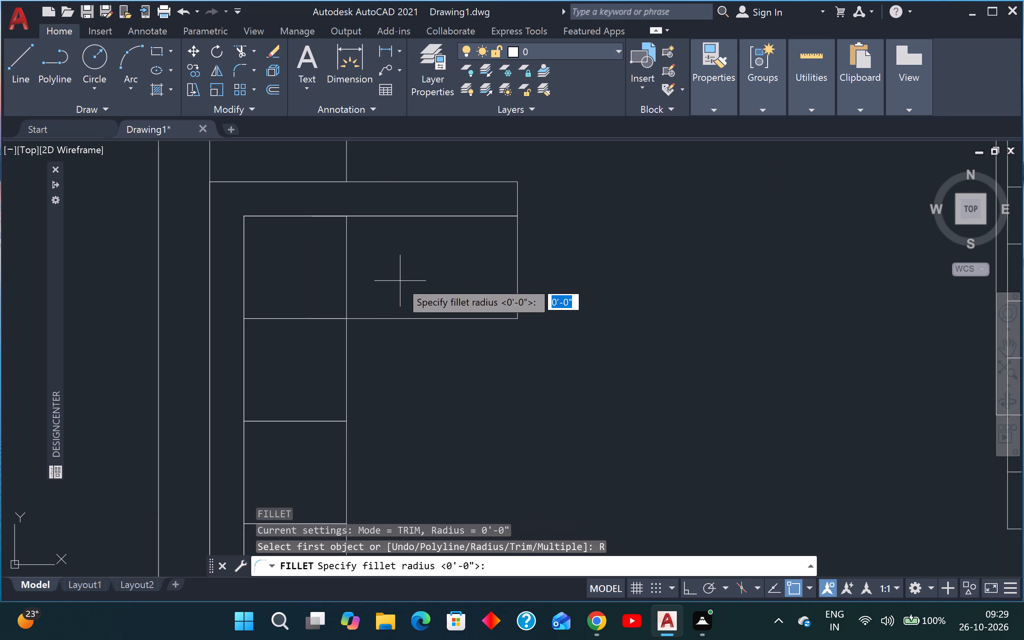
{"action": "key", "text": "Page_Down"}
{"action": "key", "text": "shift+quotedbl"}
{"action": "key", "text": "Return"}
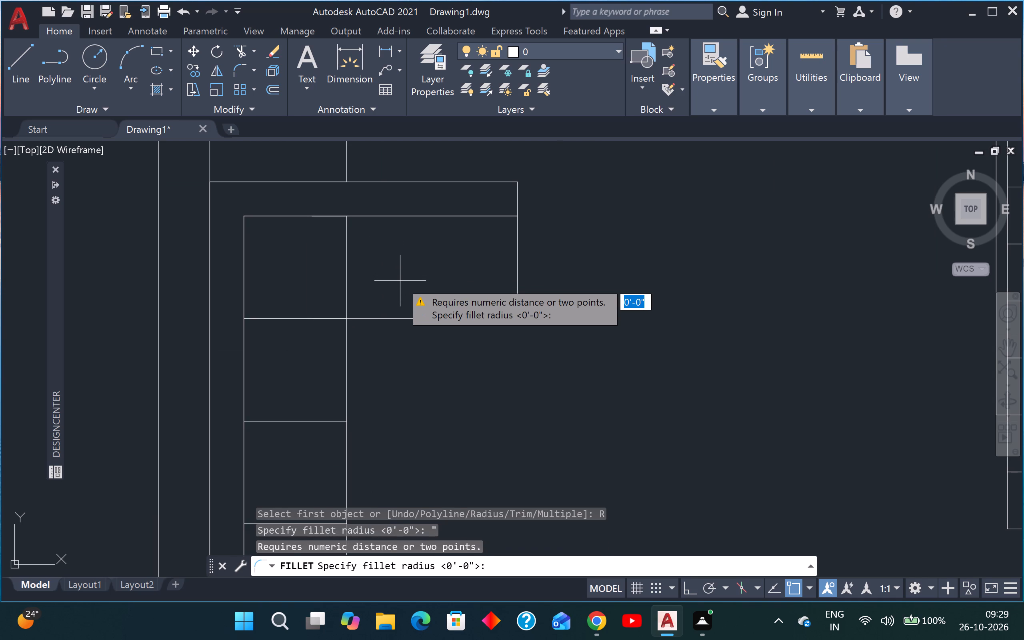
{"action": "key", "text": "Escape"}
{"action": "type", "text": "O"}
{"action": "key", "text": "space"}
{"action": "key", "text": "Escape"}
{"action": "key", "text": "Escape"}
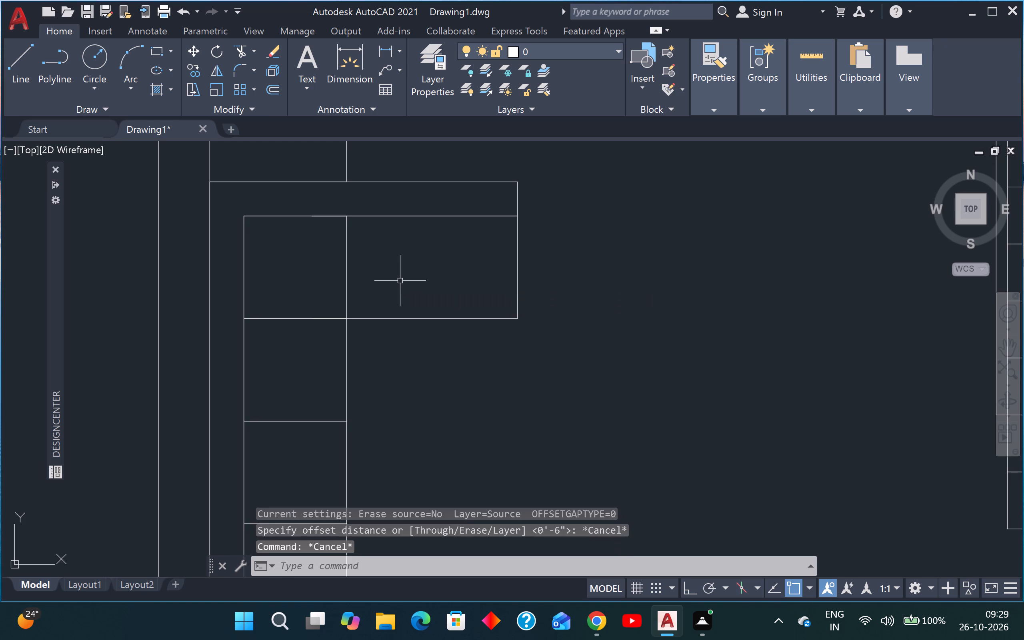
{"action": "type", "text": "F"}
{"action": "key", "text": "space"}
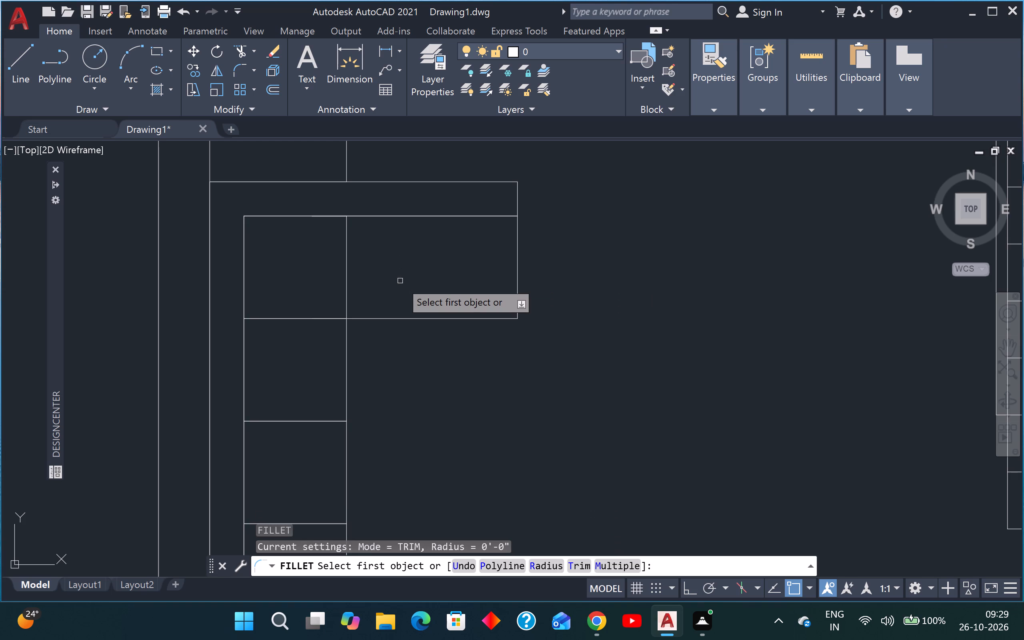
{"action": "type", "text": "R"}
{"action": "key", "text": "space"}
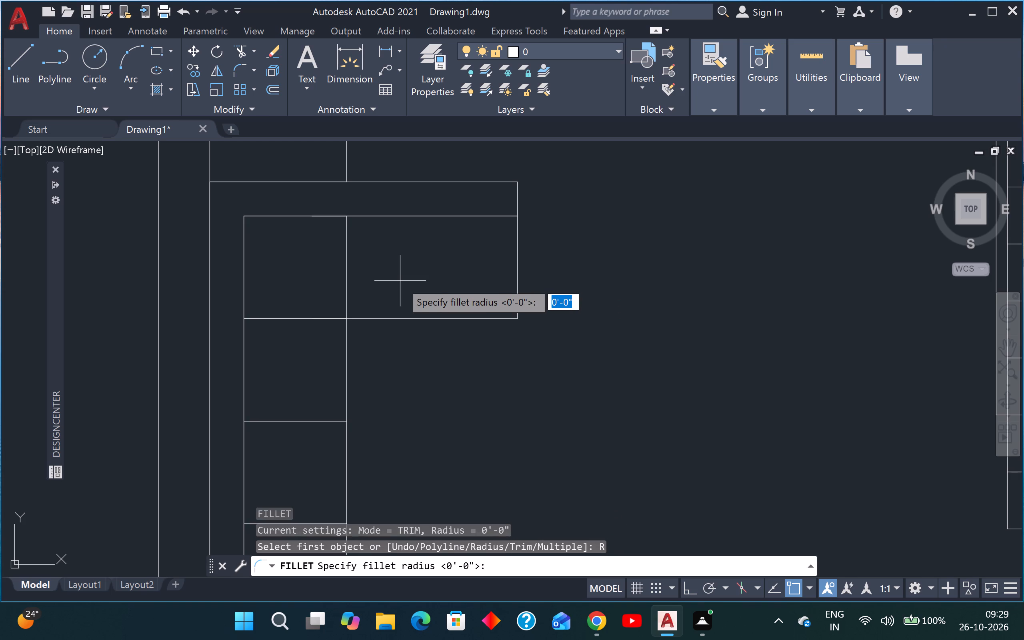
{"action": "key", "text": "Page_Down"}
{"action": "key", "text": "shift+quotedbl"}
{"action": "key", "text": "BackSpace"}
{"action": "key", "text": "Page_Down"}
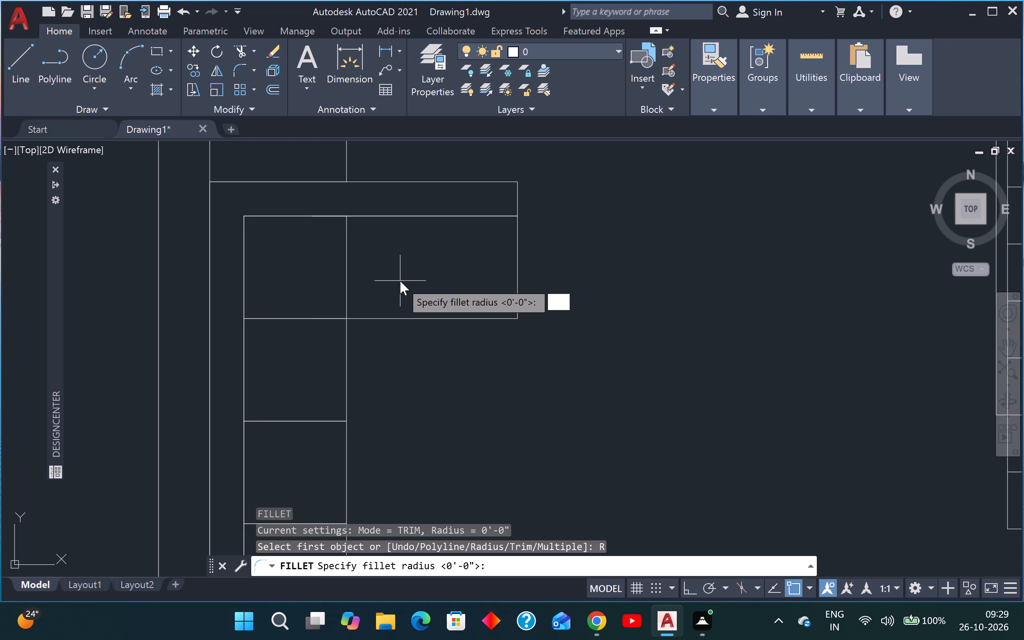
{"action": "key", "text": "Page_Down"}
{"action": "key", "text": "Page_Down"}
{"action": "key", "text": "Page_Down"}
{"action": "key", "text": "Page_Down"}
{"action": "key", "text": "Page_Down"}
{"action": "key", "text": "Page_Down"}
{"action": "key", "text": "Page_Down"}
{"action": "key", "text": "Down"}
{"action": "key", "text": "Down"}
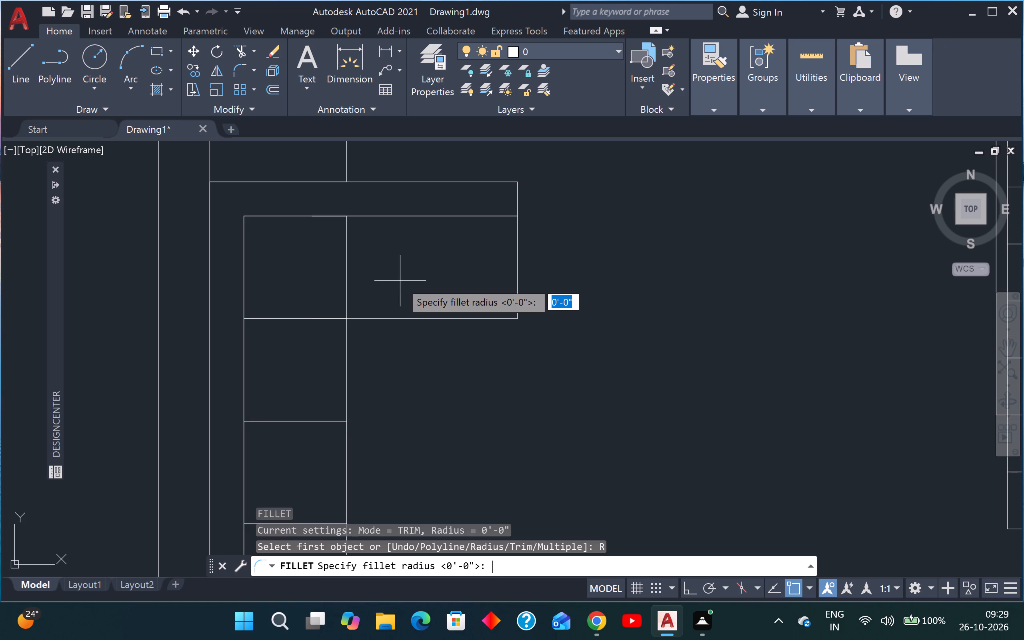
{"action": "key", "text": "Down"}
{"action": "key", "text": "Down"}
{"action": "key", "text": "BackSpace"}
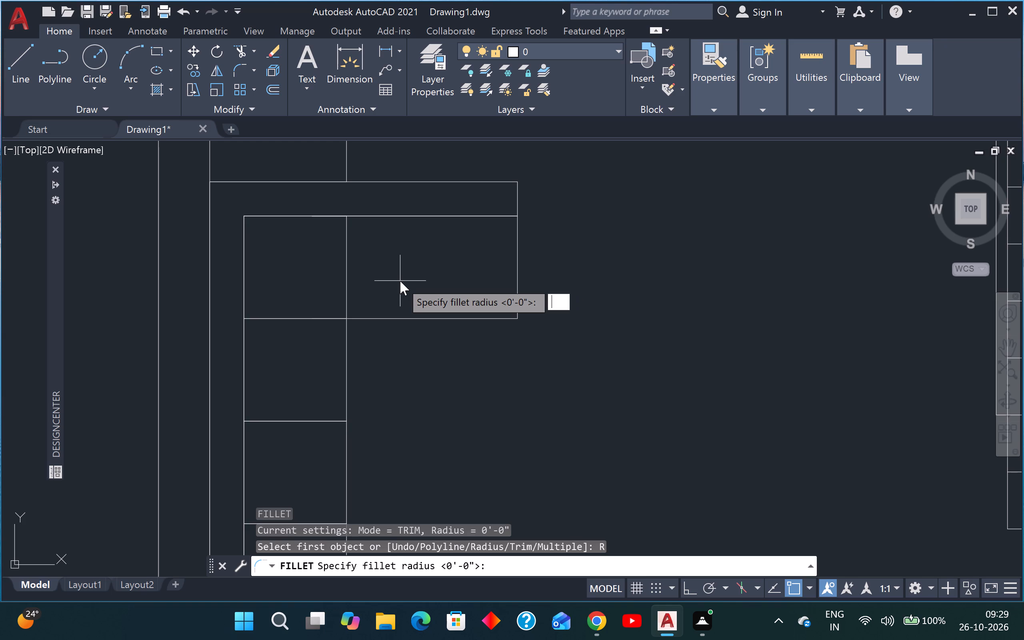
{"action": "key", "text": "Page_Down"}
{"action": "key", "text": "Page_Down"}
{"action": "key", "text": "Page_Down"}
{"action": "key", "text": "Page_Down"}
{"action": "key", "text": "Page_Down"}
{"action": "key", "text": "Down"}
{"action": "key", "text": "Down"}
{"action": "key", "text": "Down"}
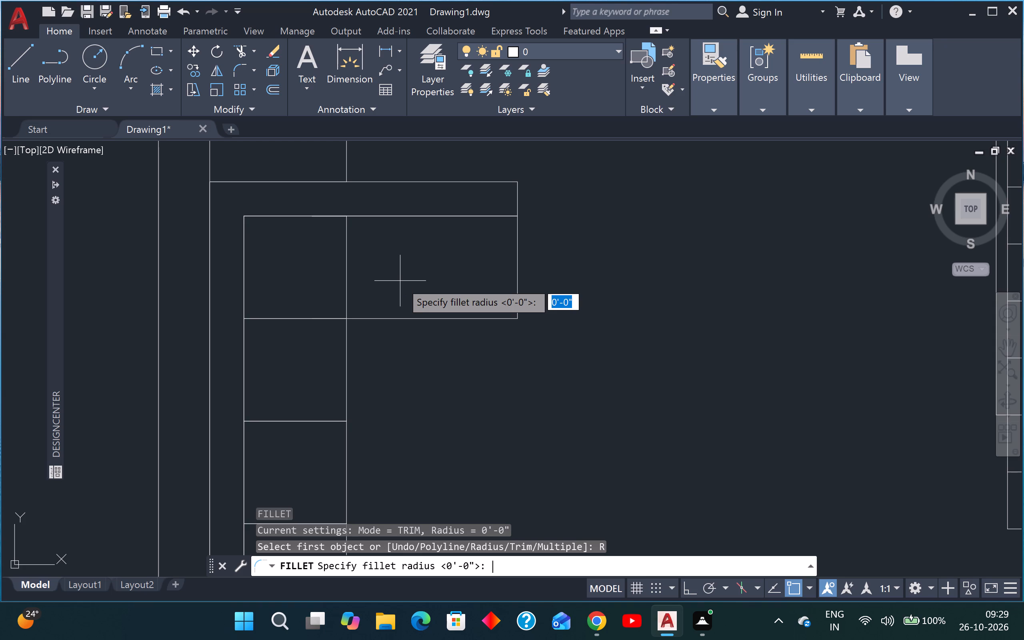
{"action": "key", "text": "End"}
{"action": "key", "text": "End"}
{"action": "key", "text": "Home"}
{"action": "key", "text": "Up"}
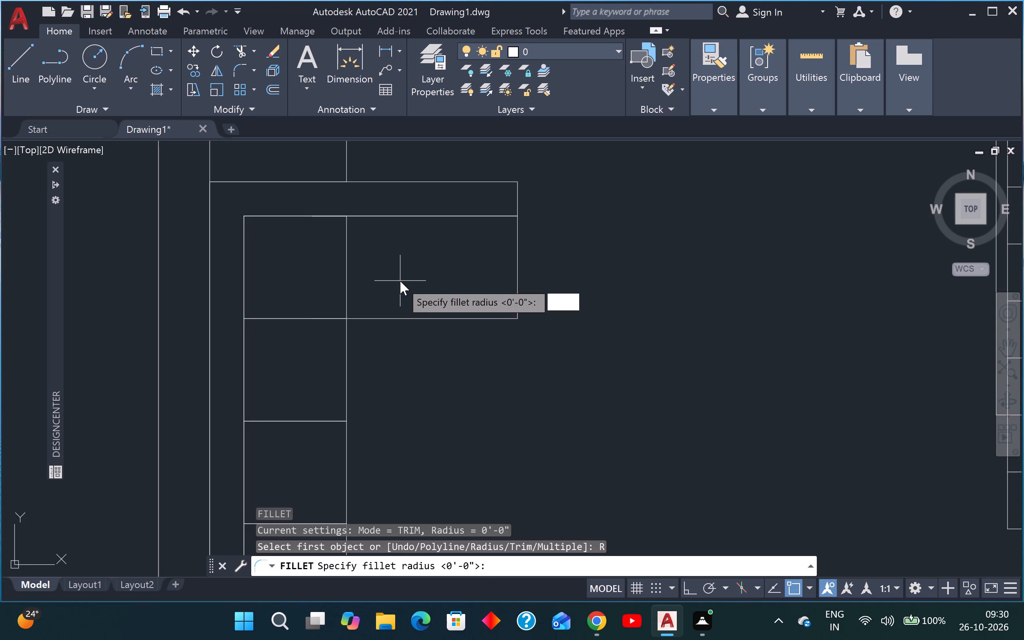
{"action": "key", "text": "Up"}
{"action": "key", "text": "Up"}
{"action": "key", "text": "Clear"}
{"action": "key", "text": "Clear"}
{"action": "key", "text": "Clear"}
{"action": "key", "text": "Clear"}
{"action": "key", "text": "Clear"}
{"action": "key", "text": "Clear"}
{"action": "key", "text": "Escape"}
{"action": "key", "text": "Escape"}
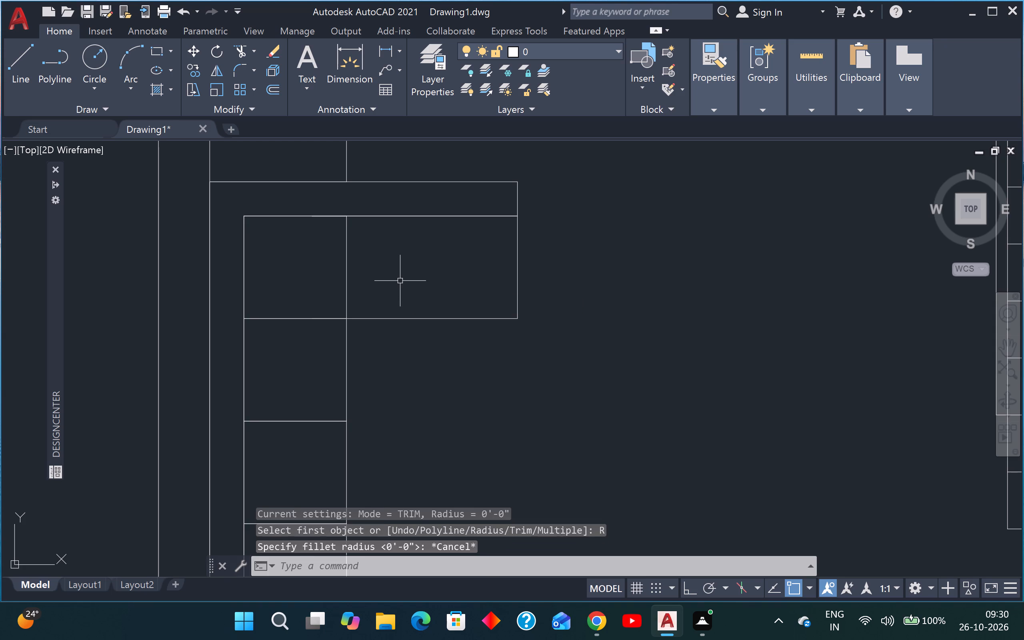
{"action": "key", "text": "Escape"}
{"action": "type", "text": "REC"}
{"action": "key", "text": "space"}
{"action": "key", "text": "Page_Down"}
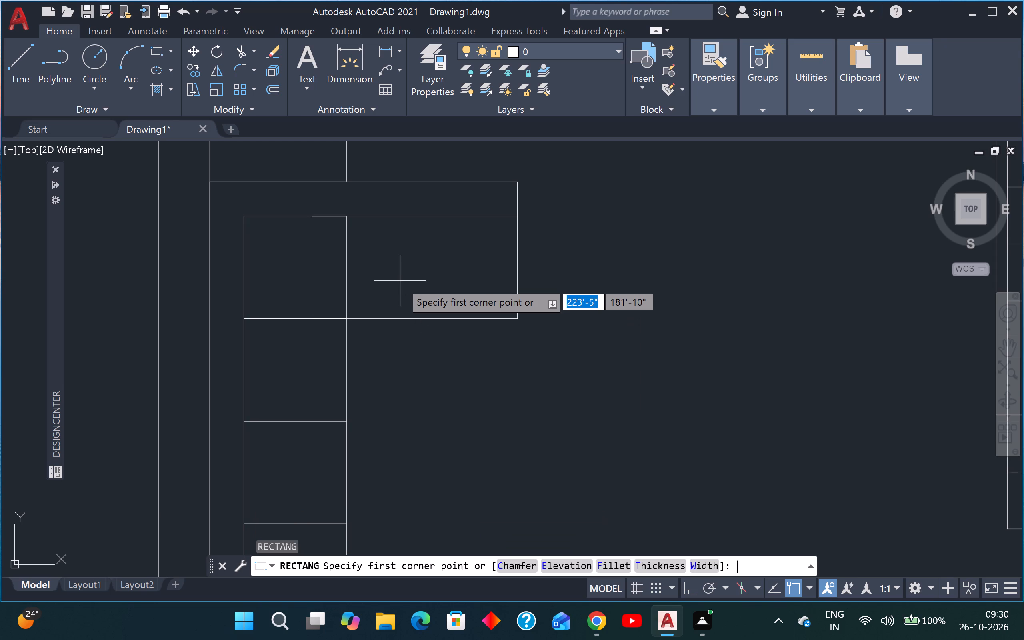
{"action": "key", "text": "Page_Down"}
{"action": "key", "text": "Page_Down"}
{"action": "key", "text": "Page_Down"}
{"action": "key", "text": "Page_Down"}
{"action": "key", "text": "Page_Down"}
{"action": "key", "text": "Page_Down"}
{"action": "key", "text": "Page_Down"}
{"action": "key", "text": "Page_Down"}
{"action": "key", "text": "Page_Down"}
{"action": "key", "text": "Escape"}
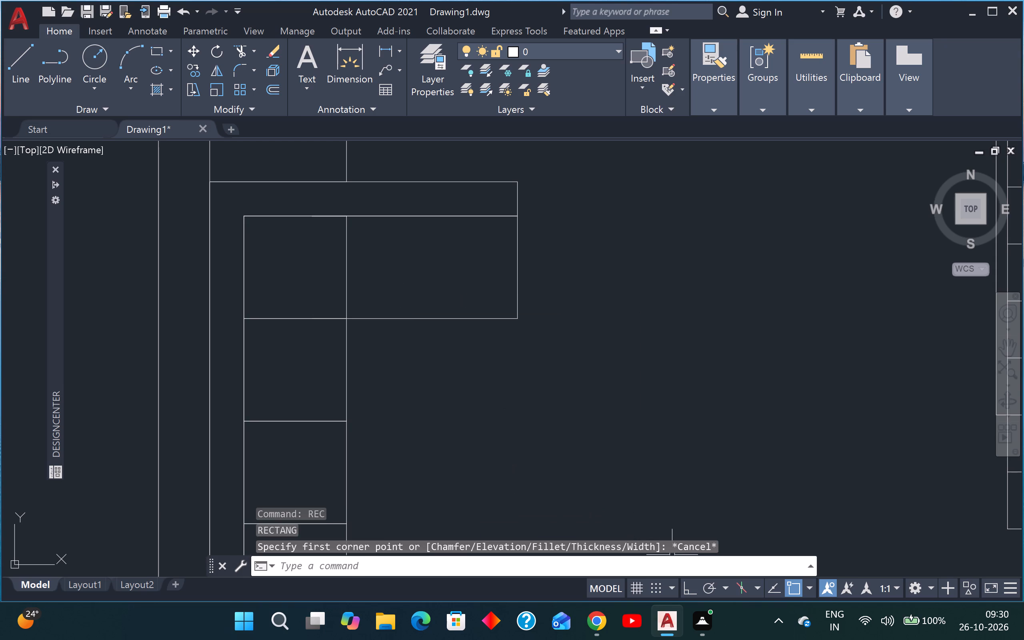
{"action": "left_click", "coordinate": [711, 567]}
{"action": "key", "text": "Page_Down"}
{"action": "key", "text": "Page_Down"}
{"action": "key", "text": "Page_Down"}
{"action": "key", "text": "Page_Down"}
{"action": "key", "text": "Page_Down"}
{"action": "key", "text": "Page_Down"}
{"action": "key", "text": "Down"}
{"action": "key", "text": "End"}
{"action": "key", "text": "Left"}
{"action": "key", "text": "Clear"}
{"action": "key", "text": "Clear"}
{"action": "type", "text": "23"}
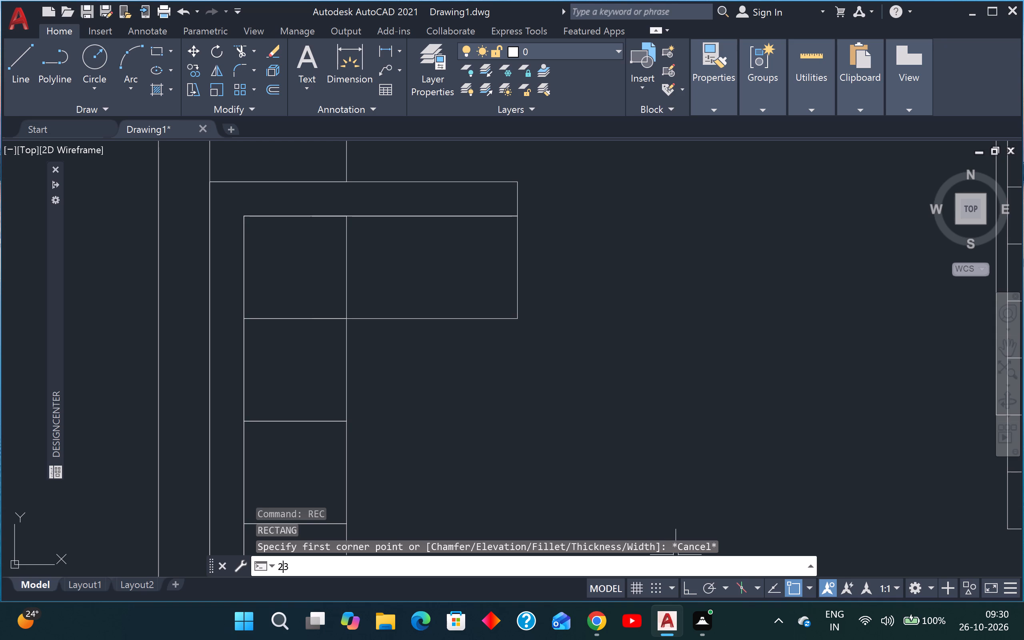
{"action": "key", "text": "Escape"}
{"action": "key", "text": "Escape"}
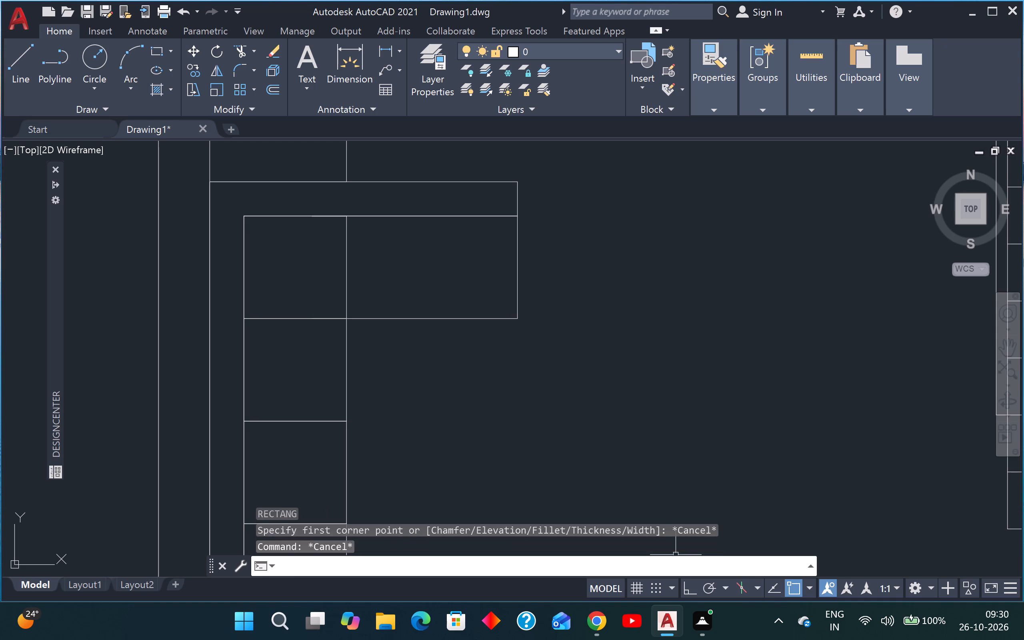
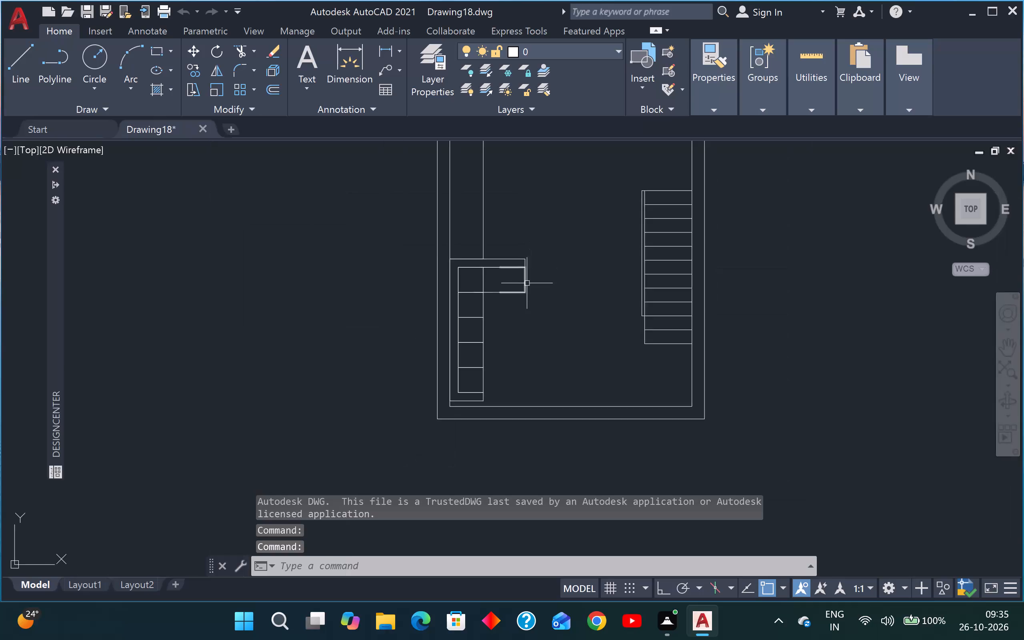
Fillet the lower-right corner of the sofa's upper seat, below the upper strip, with a 3" radius.
{"action": "scroll", "coordinate": [526, 285], "scroll_direction": "up", "scroll_amount": 2}
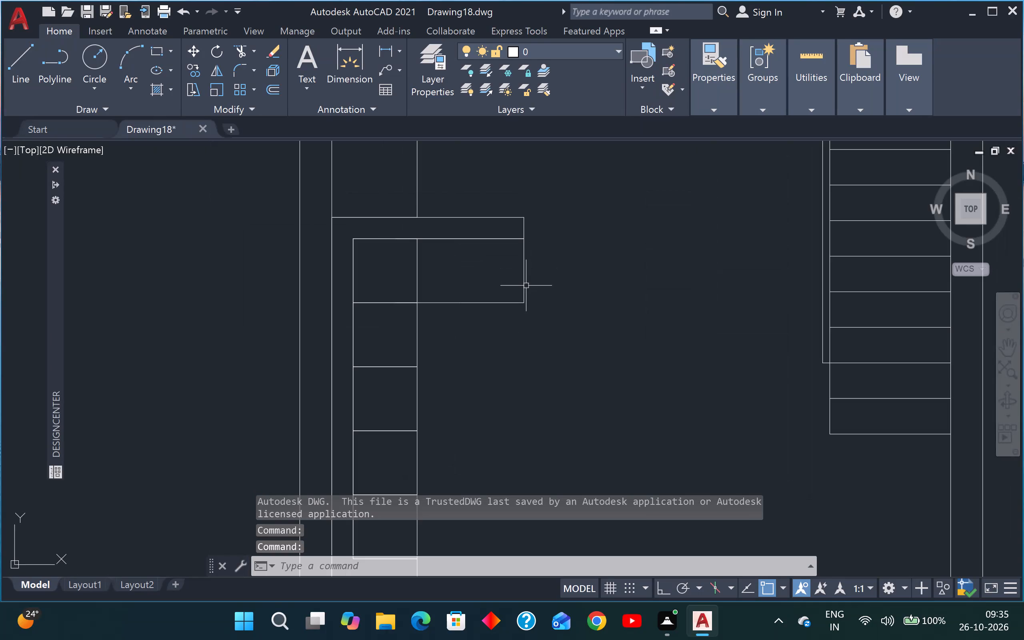
{"action": "type", "text": "f r"}
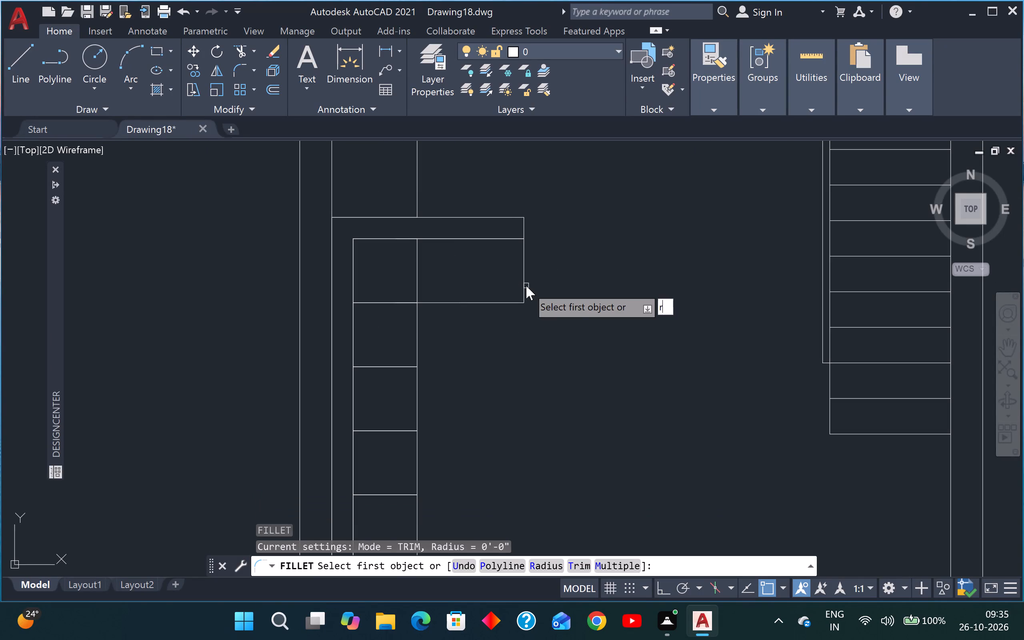
{"action": "key", "text": "space"}
{"action": "key", "text": "Page_Down"}
{"action": "key", "text": "Page_Down"}
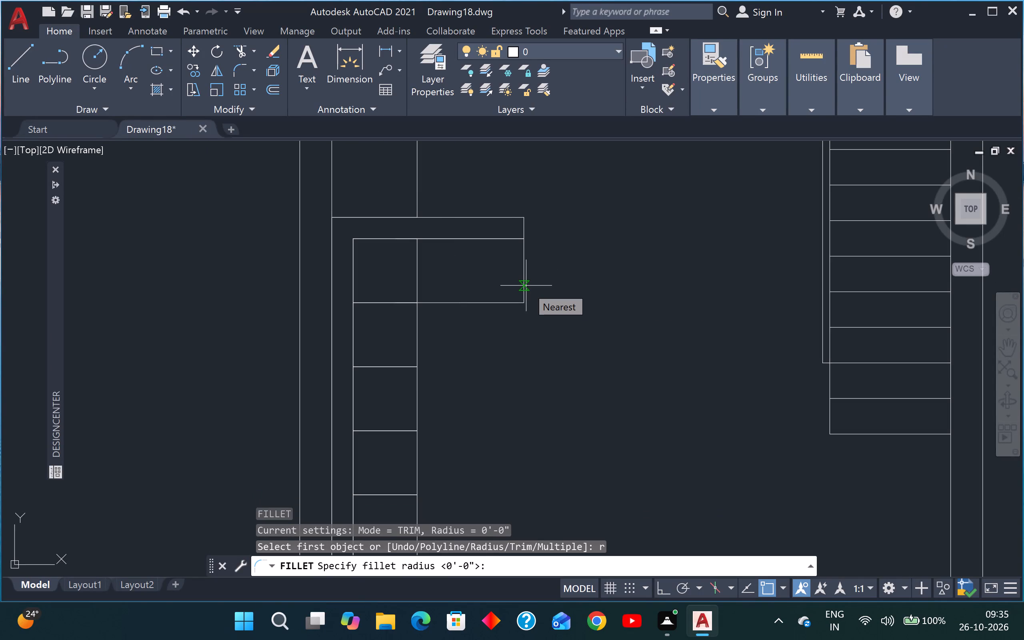
{"action": "key", "text": "Page_Down"}
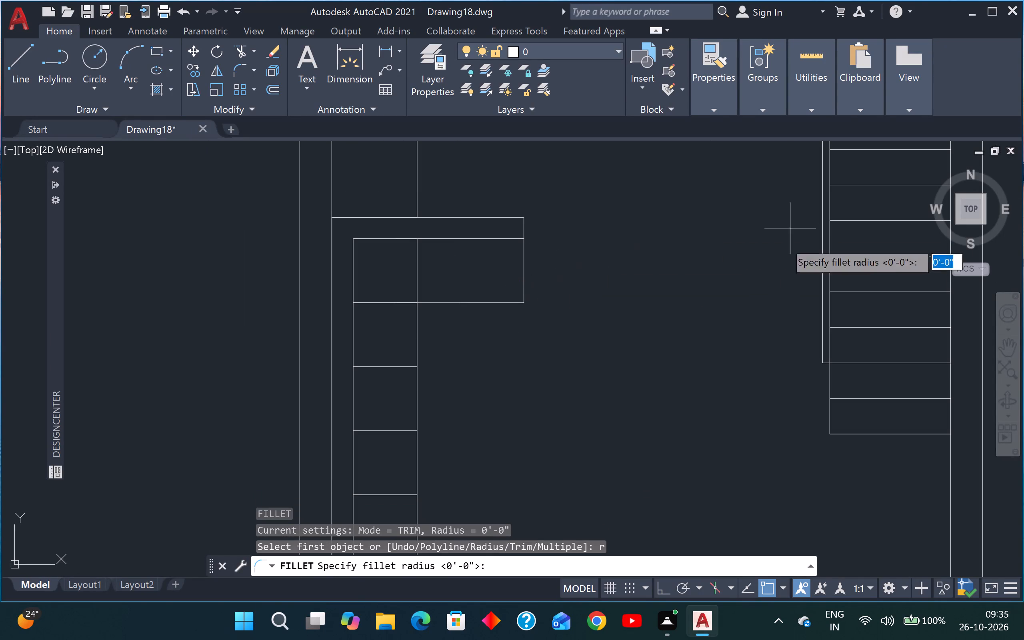
{"action": "key", "text": "Page_Down"}
{"action": "key", "text": "Page_Down"}
{"action": "key", "text": "Page_Down"}
{"action": "key", "text": "Page_Down"}
{"action": "key", "text": "Page_Down"}
{"action": "key", "text": "Page_Down"}
{"action": "key", "text": "Page_Down"}
{"action": "key", "text": "Page_Down"}
{"action": "key", "text": "Page_Down"}
{"action": "key", "text": "Page_Down"}
{"action": "key", "text": "Page_Down"}
{"action": "key", "text": "Page_Down"}
{"action": "key", "text": "Page_Down"}
{"action": "key", "text": "Page_Down"}
{"action": "key", "text": "Page_Down"}
{"action": "key", "text": "Page_Down"}
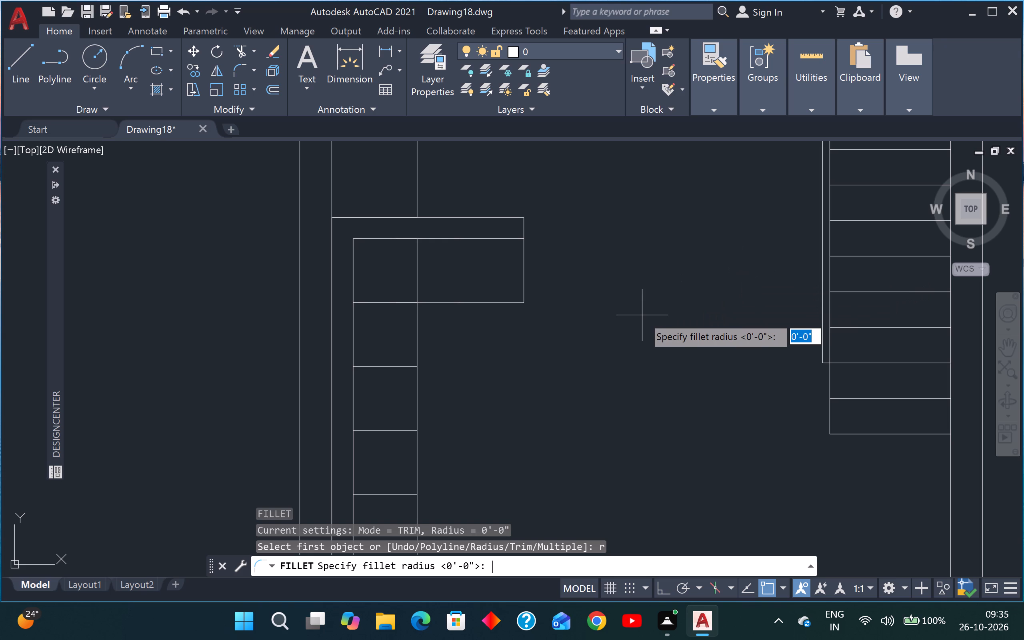
{"action": "key", "text": "Page_Down"}
{"action": "key", "text": "Page_Down"}
{"action": "key", "text": "Clear"}
{"action": "key", "text": "Up"}
{"action": "key", "text": "Up"}
{"action": "key", "text": "Right"}
{"action": "key", "text": "Right"}
{"action": "key", "text": "Right"}
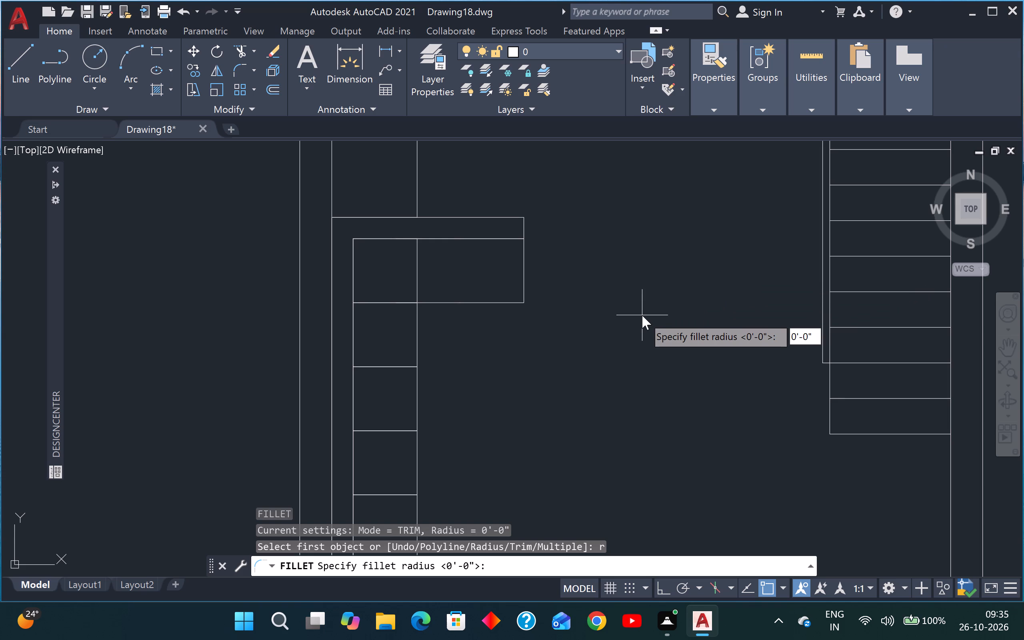
{"action": "key", "text": "Right"}
{"action": "key", "text": "Right"}
{"action": "key", "text": "Right"}
{"action": "key", "text": "Right"}
{"action": "key", "text": "shift+Page_Down"}
{"action": "key", "text": "shift+Page_Down"}
{"action": "key", "text": "shift+Page_Down"}
{"action": "key", "text": "shift+Page_Down"}
{"action": "key", "text": "shift+Page_Down"}
{"action": "key", "text": "shift+Page_Down"}
{"action": "key", "text": "BackSpace"}
{"action": "key", "text": "BackSpace"}
{"action": "key", "text": "BackSpace"}
{"action": "key", "text": "BackSpace"}
{"action": "key", "text": "BackSpace"}
{"action": "key", "text": "BackSpace"}
{"action": "key", "text": "BackSpace"}
{"action": "key", "text": "BackSpace"}
{"action": "key", "text": "BackSpace"}
{"action": "key", "text": "BackSpace"}
{"action": "key", "text": "BackSpace"}
{"action": "key", "text": "BackSpace"}
{"action": "key", "text": "BackSpace"}
{"action": "key", "text": "BackSpace"}
{"action": "key", "text": "3"}
{"action": "key", "text": "shift+quotedbl"}
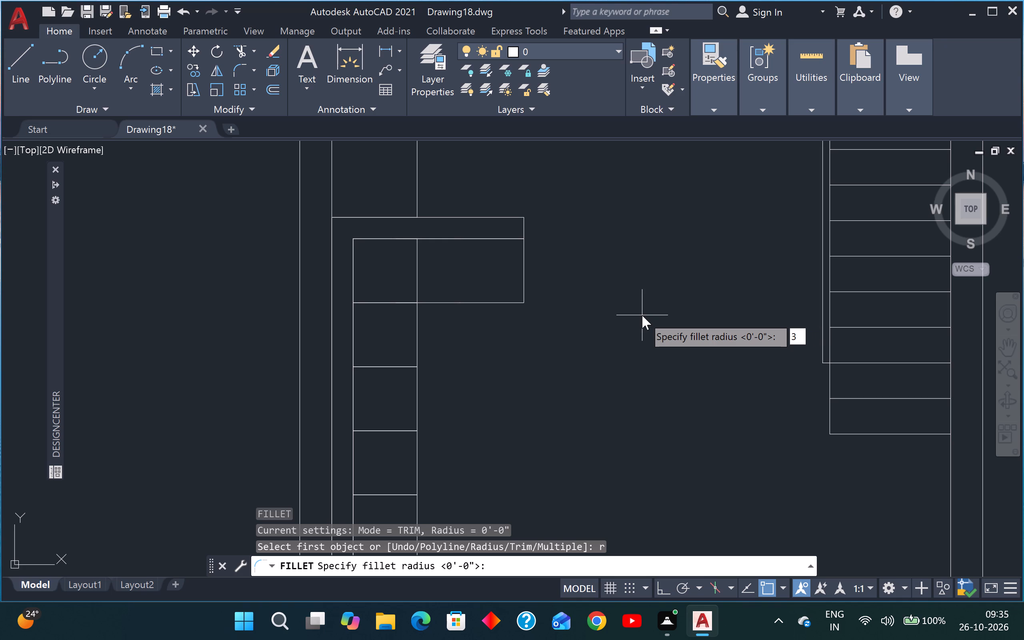
{"action": "key", "text": "Return"}
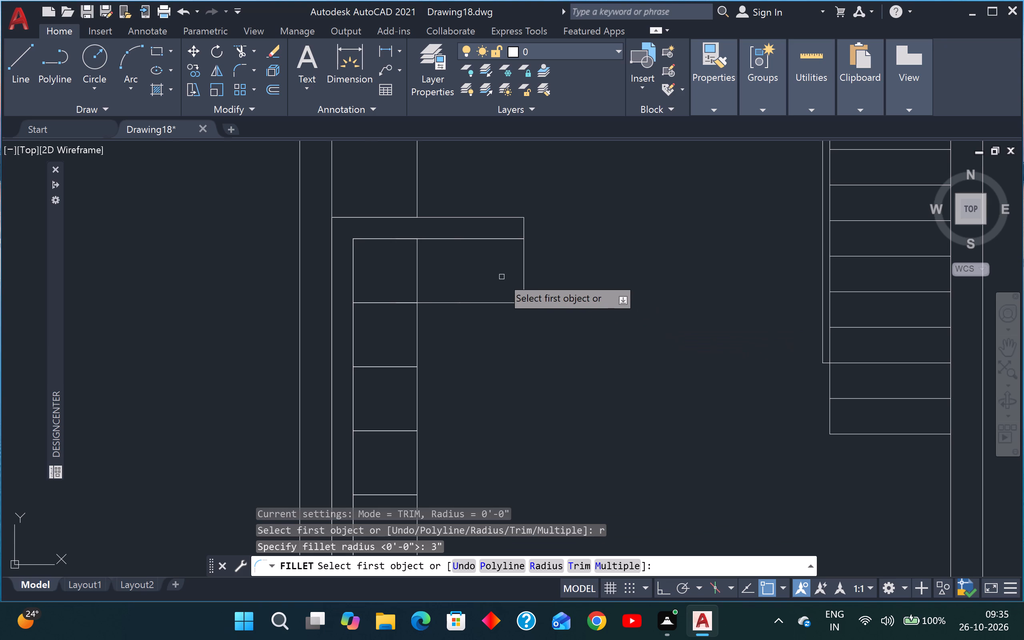
{"action": "scroll", "coordinate": [502, 277], "scroll_direction": "up", "scroll_amount": 3}
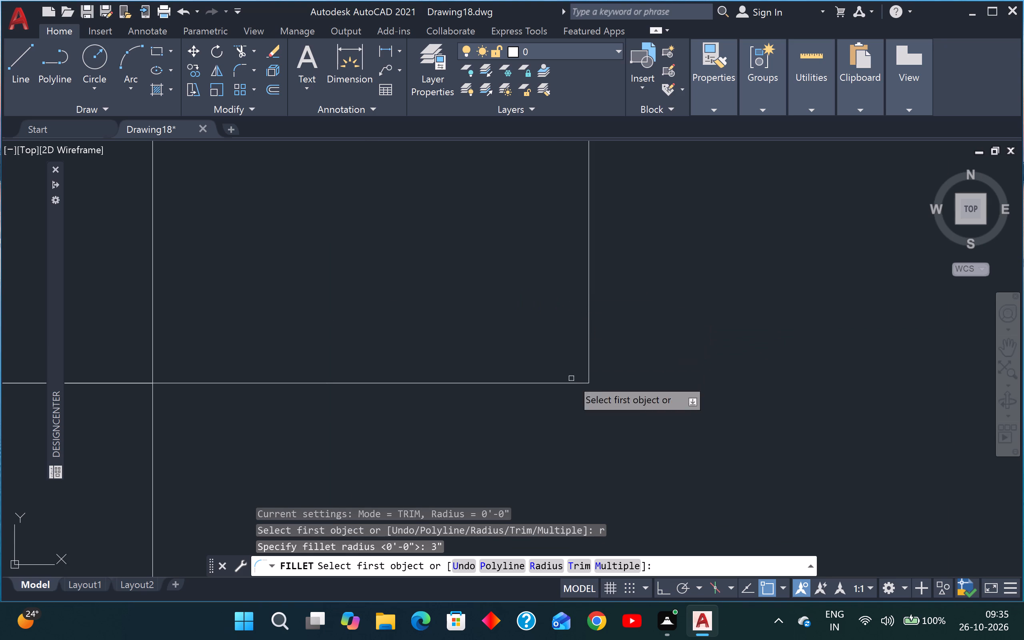
{"action": "left_click", "coordinate": [590, 308]}
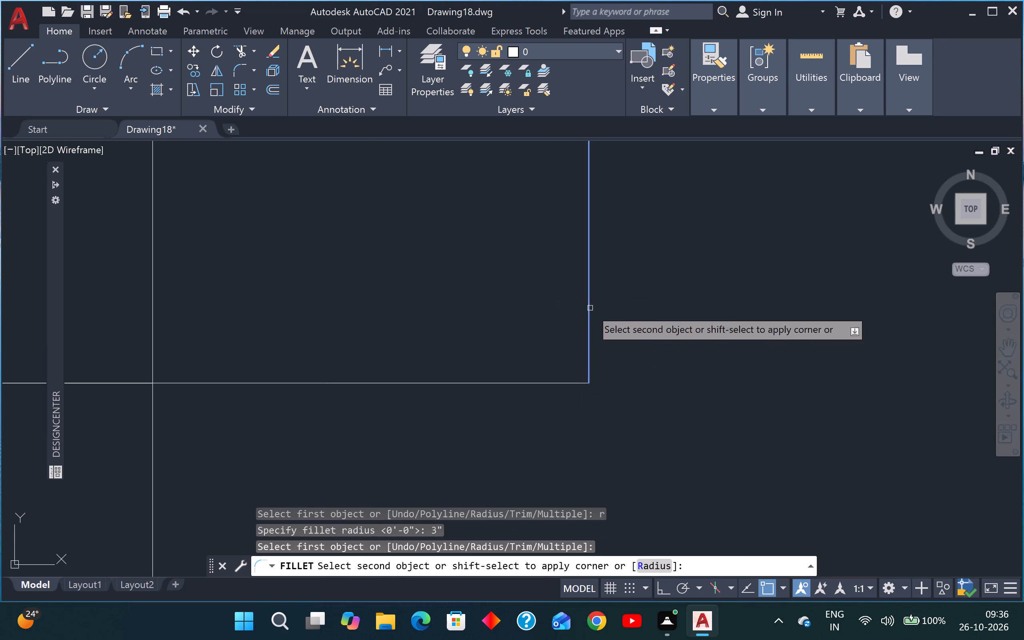
{"action": "left_click", "coordinate": [555, 382]}
{"action": "scroll", "coordinate": [555, 382], "scroll_direction": "down", "scroll_amount": 4}
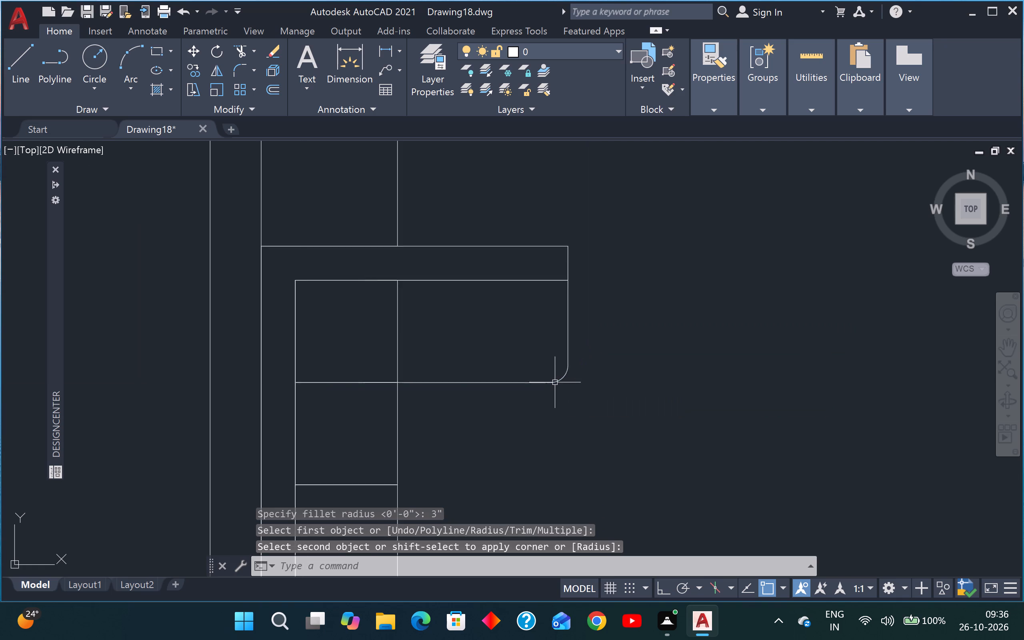
{"action": "scroll", "coordinate": [555, 314], "scroll_direction": "up", "scroll_amount": 3}
{"action": "scroll", "coordinate": [555, 314], "scroll_direction": "down", "scroll_amount": 2}
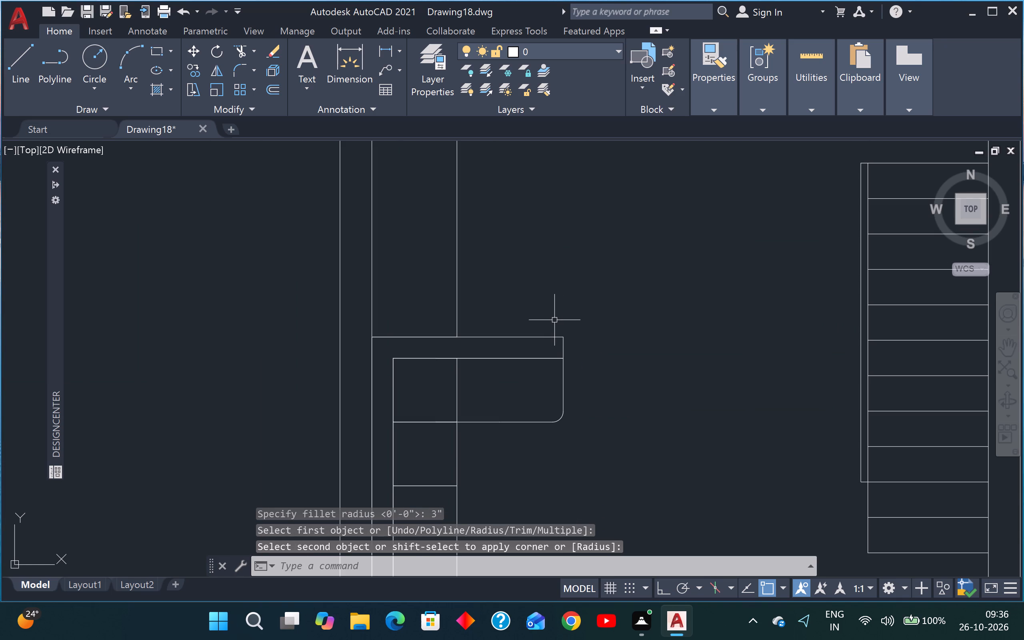
Fillet the upper-right corner of the C-shape's upper strip with the 3" radius.
{"action": "key", "text": "ctrl+z"}
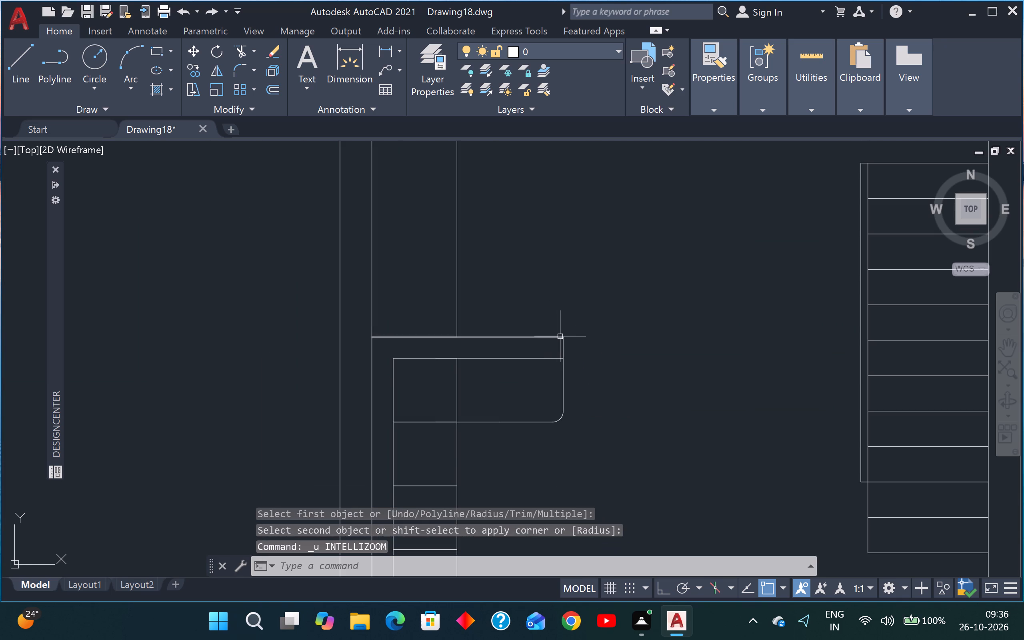
{"action": "scroll", "coordinate": [515, 417], "scroll_direction": "down", "scroll_amount": 3}
{"action": "scroll", "coordinate": [515, 417], "scroll_direction": "up", "scroll_amount": 2}
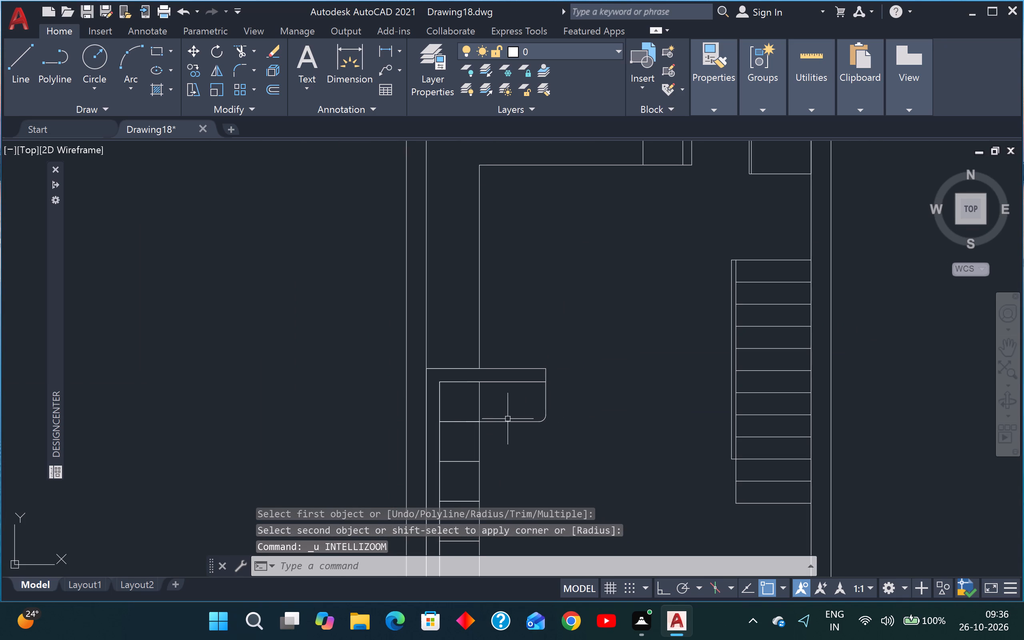
{"action": "key", "text": "space"}
{"action": "type", "text": "f"}
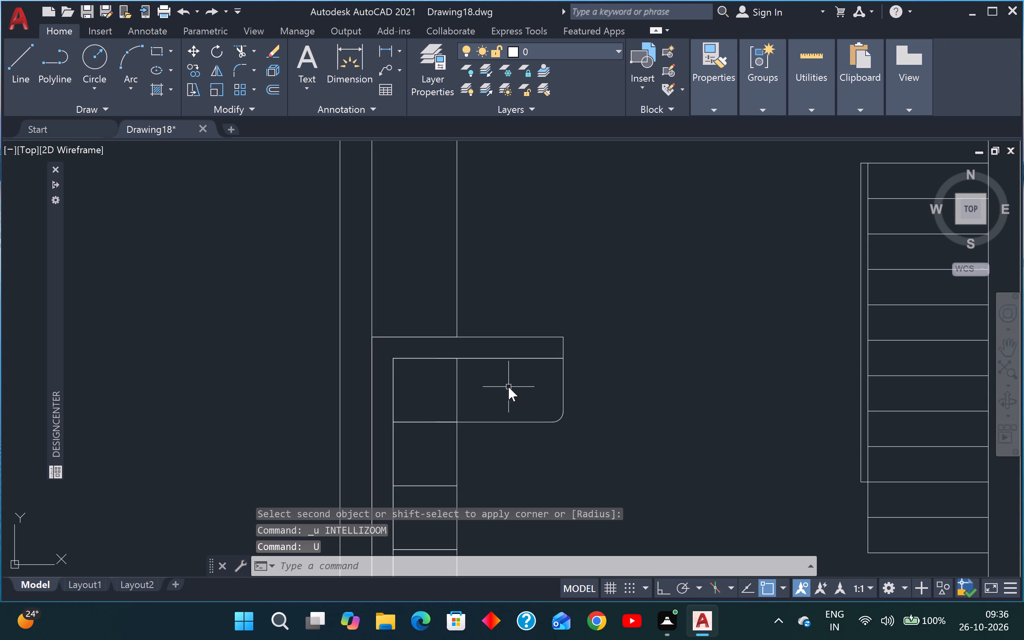
{"action": "key", "text": "space"}
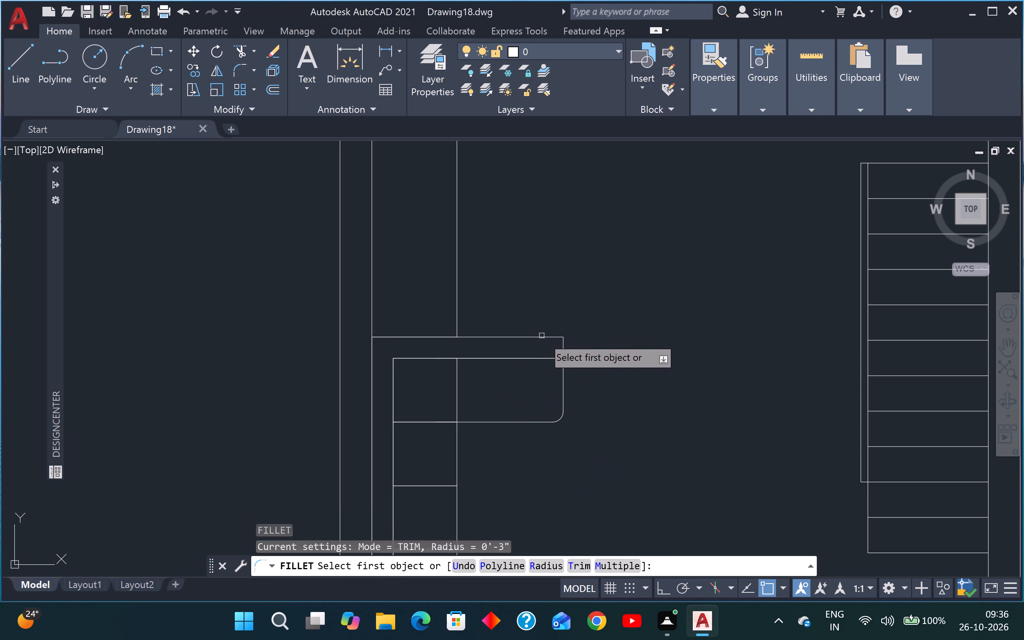
{"action": "left_click", "coordinate": [545, 339]}
{"action": "left_click", "coordinate": [563, 349]}
Fillet the lower-right corner of the C-shape's bottom strip with the 3" radius.
{"action": "key", "text": "space"}
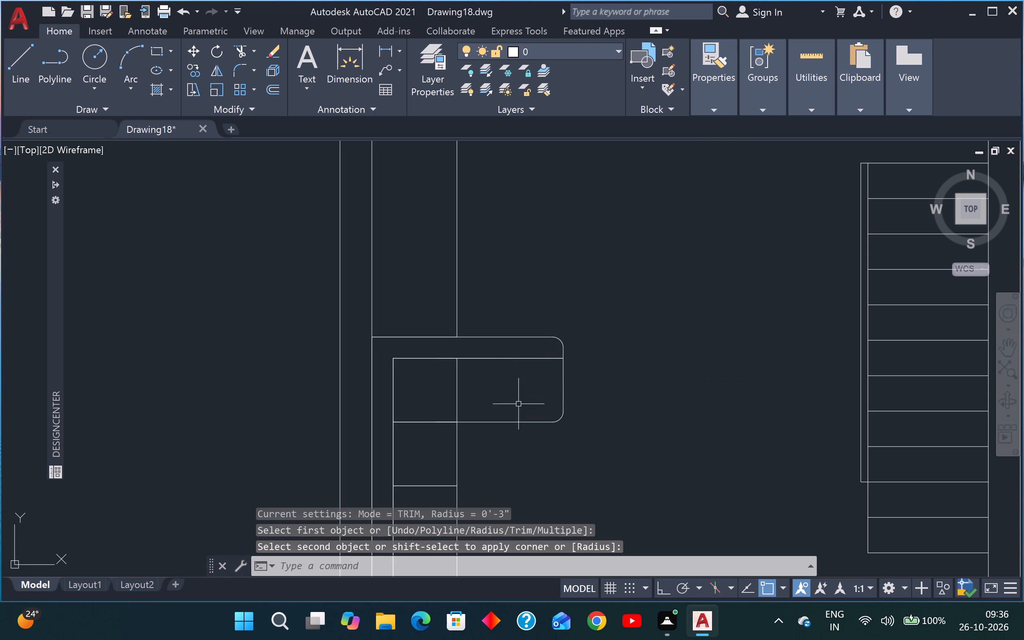
{"action": "scroll", "coordinate": [472, 415], "scroll_direction": "down", "scroll_amount": 2}
{"action": "scroll", "coordinate": [452, 430], "scroll_direction": "up", "scroll_amount": 2}
{"action": "scroll", "coordinate": [496, 395], "scroll_direction": "down", "scroll_amount": 4}
{"action": "scroll", "coordinate": [495, 456], "scroll_direction": "up", "scroll_amount": 2}
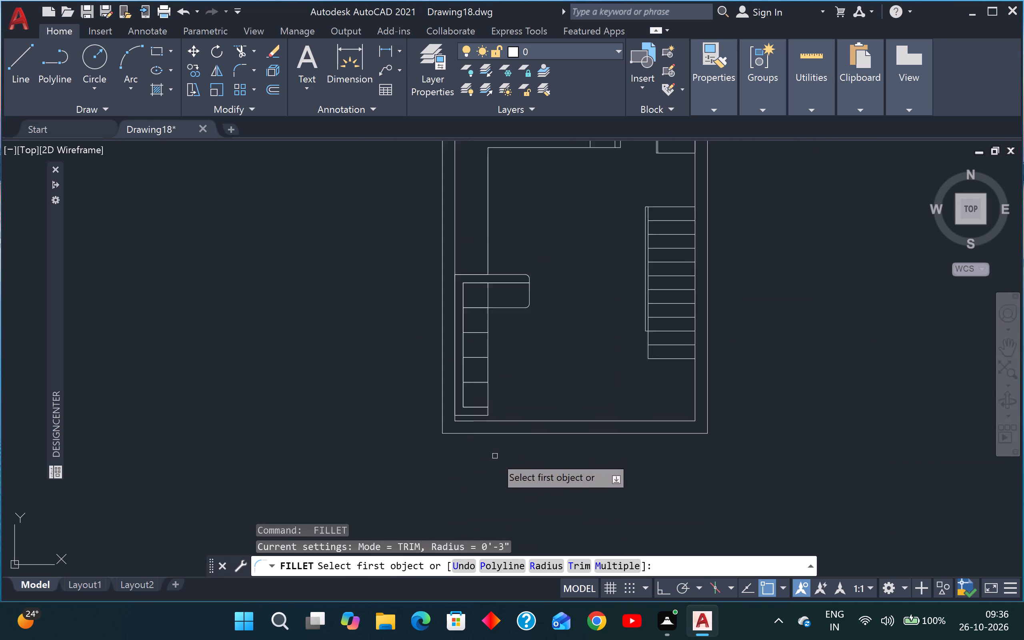
{"action": "scroll", "coordinate": [495, 456], "scroll_direction": "up", "scroll_amount": 2}
{"action": "scroll", "coordinate": [462, 346], "scroll_direction": "up", "scroll_amount": 3}
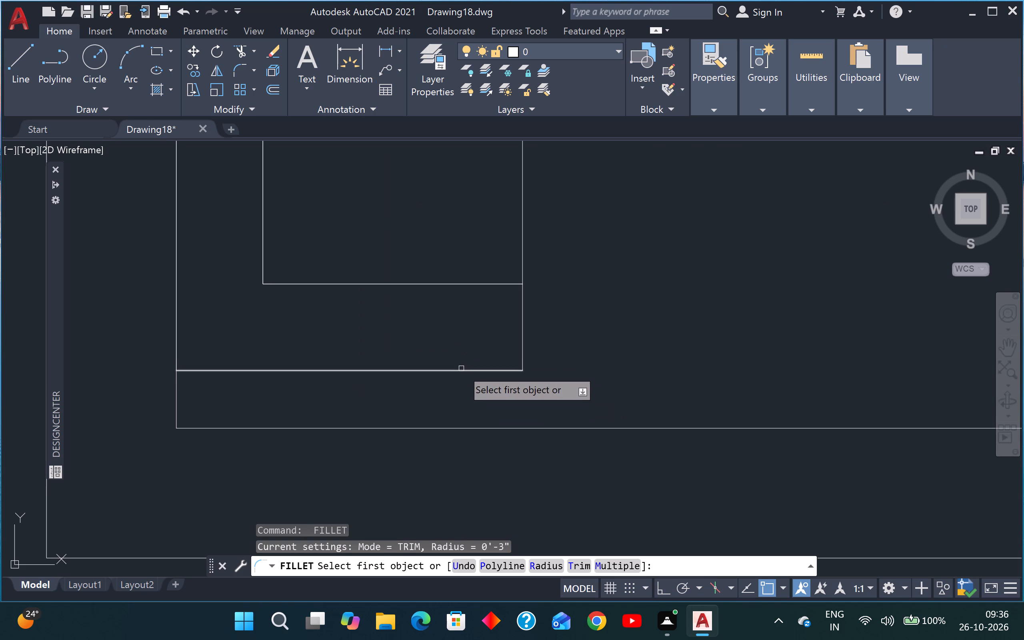
{"action": "left_click", "coordinate": [461, 368]}
{"action": "left_click", "coordinate": [522, 330]}
Fillet the lower-right corner of the lowest seat square, just above the bottom strip, with the 3" radius.
{"action": "scroll", "coordinate": [522, 332], "scroll_direction": "down", "scroll_amount": 4}
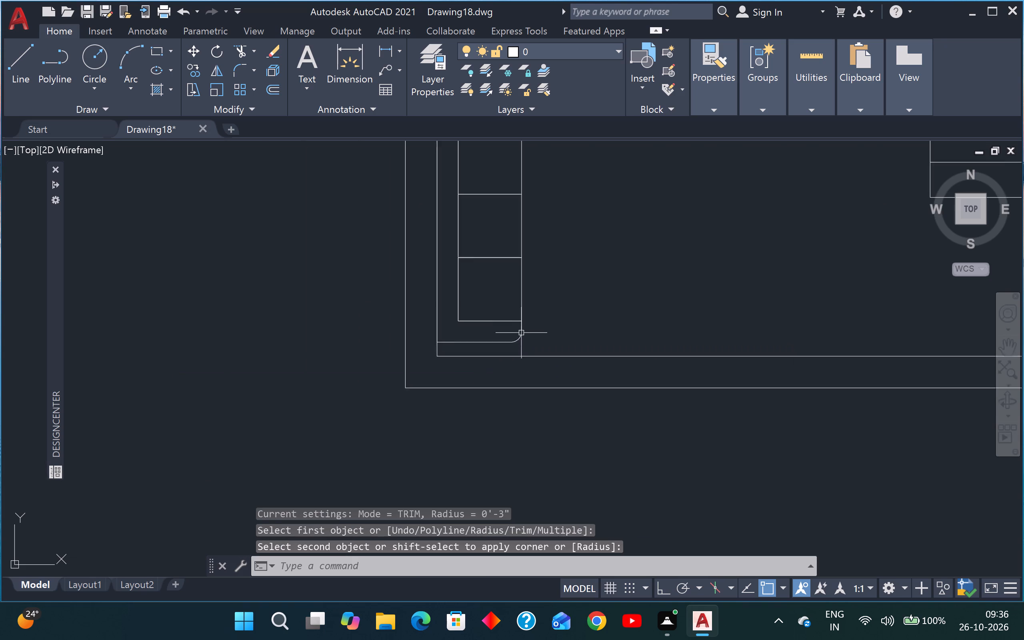
{"action": "scroll", "coordinate": [516, 325], "scroll_direction": "up", "scroll_amount": 3}
{"action": "key", "text": "space"}
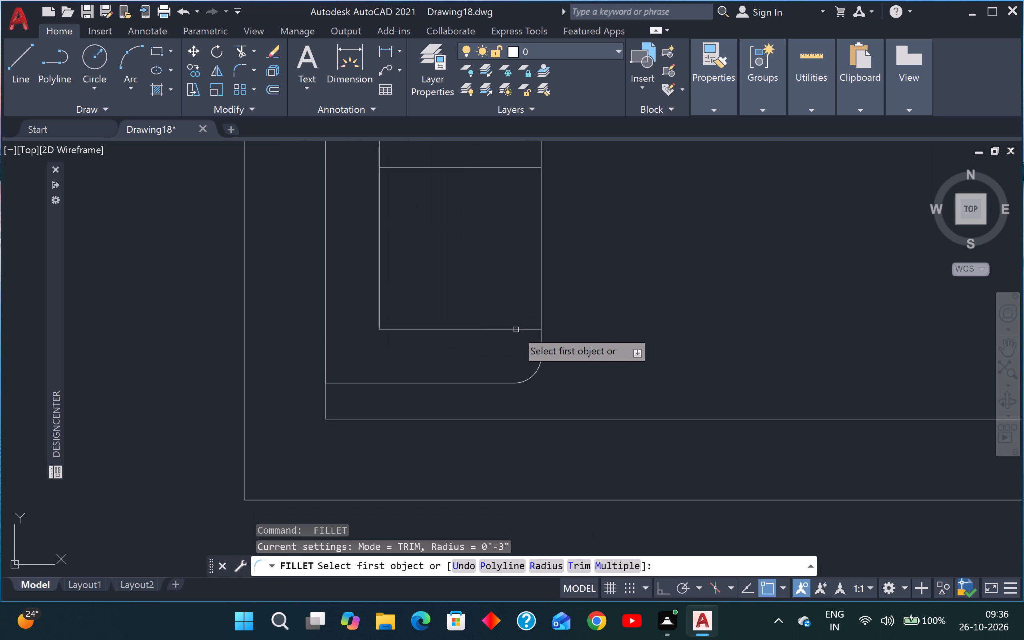
{"action": "left_click", "coordinate": [516, 330]}
{"action": "left_click", "coordinate": [540, 304]}
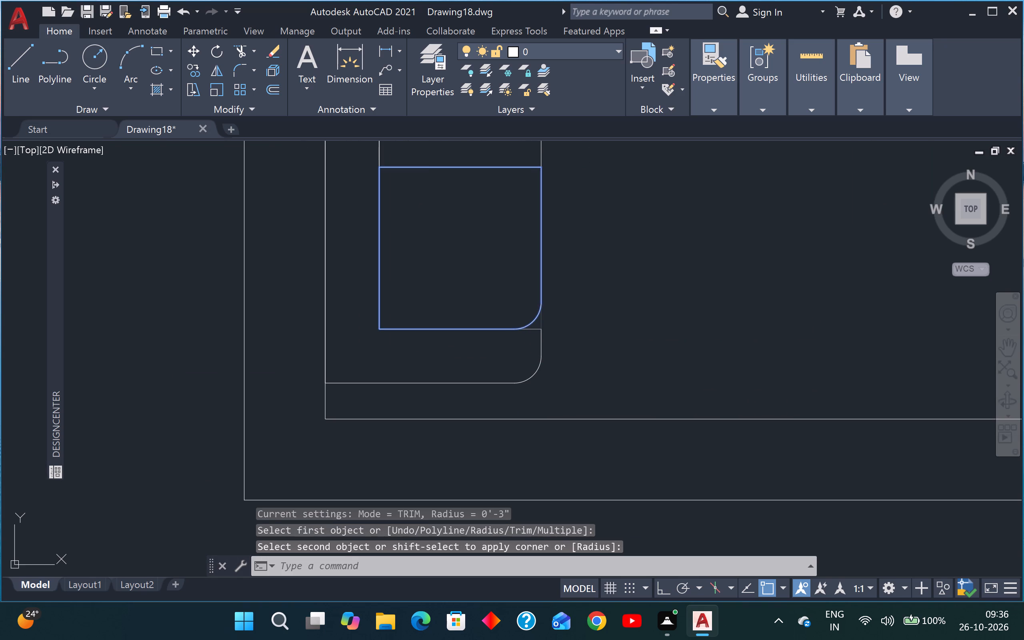
Fillet the lower-right corner of the square in the C-shape's inner upper corner with the 3" radius.
{"action": "scroll", "coordinate": [541, 304], "scroll_direction": "down", "scroll_amount": 4}
{"action": "scroll", "coordinate": [549, 174], "scroll_direction": "up", "scroll_amount": 2}
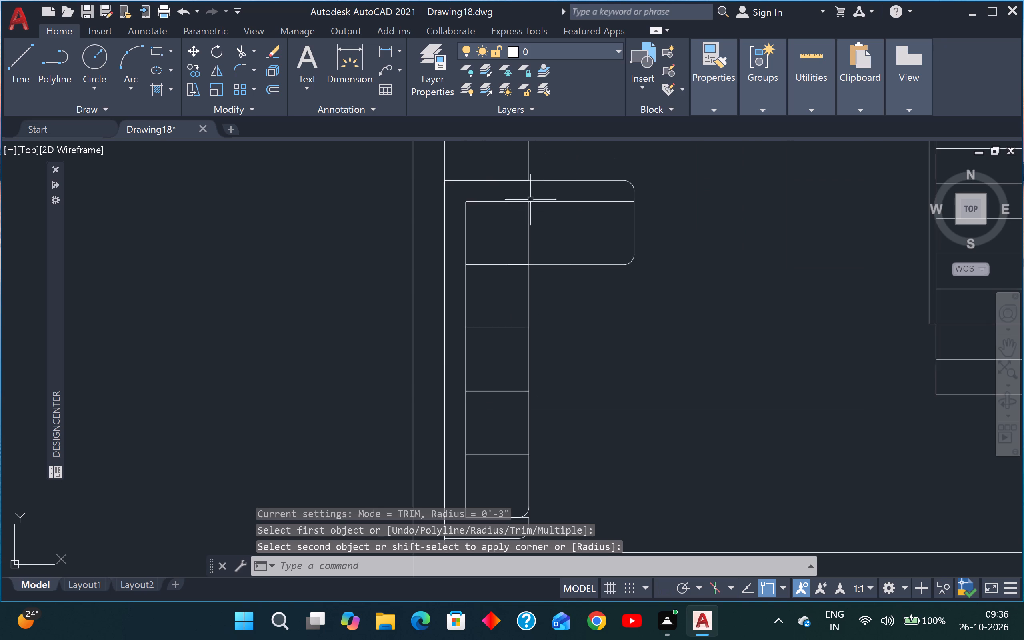
{"action": "key", "text": "space"}
{"action": "left_click", "coordinate": [527, 252]}
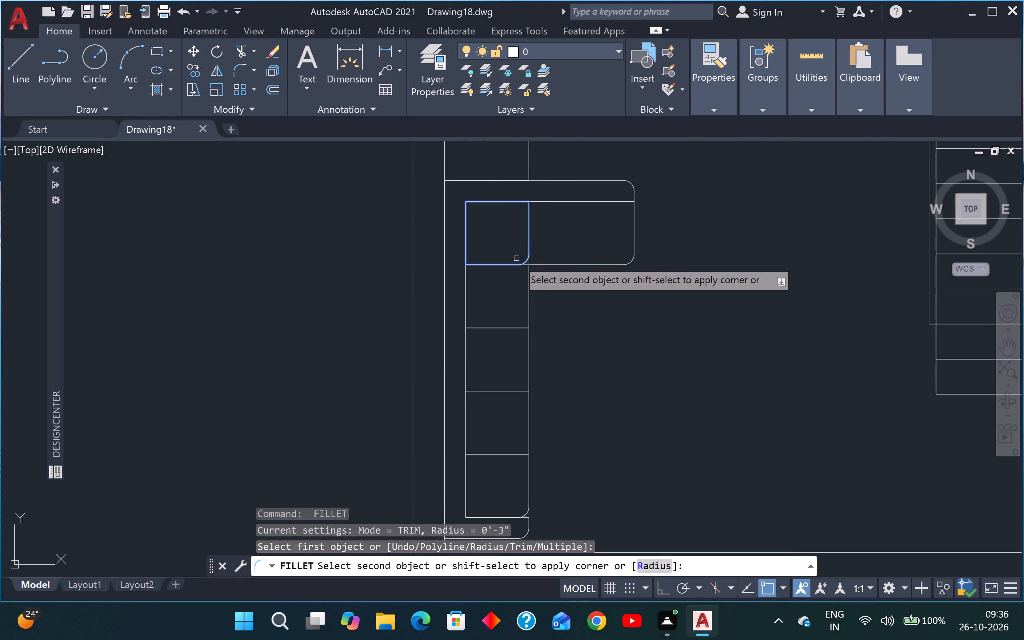
{"action": "left_click", "coordinate": [514, 262]}
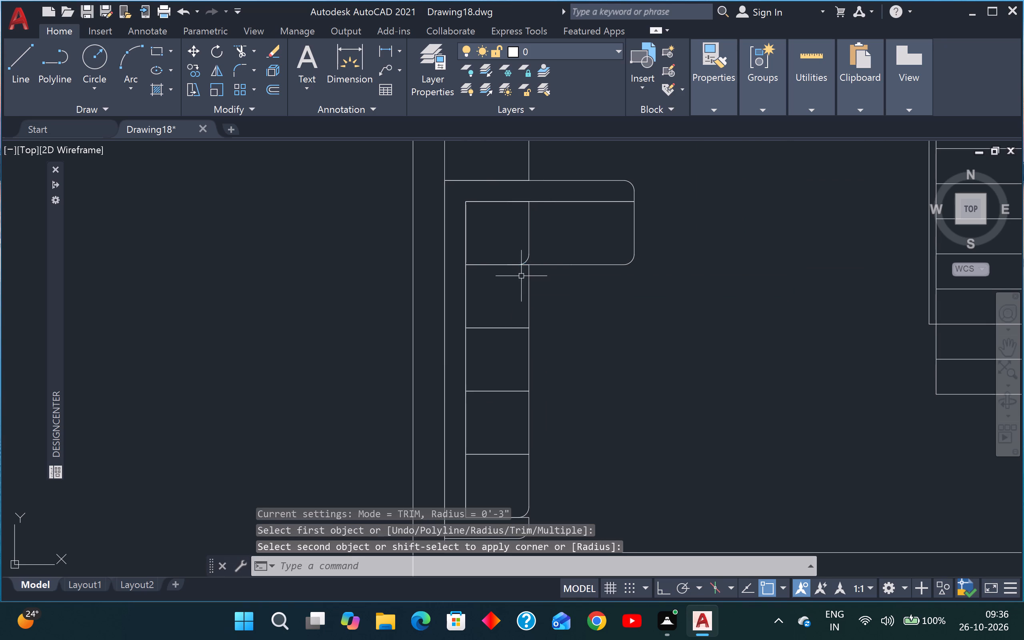
Fillet the upper-right corner of the seat square directly below the upper corner square with the 3" radius.
{"action": "scroll", "coordinate": [532, 264], "scroll_direction": "up", "scroll_amount": 4}
{"action": "key", "text": "space"}
{"action": "left_click", "coordinate": [482, 274]}
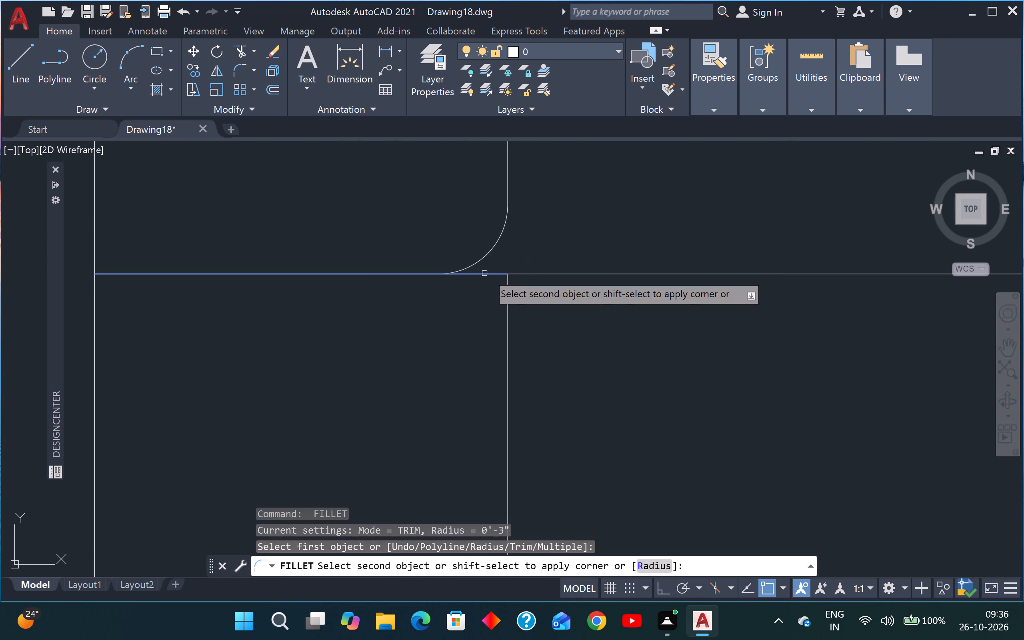
{"action": "left_click", "coordinate": [506, 315]}
{"action": "scroll", "coordinate": [512, 272], "scroll_direction": "down", "scroll_amount": 5}
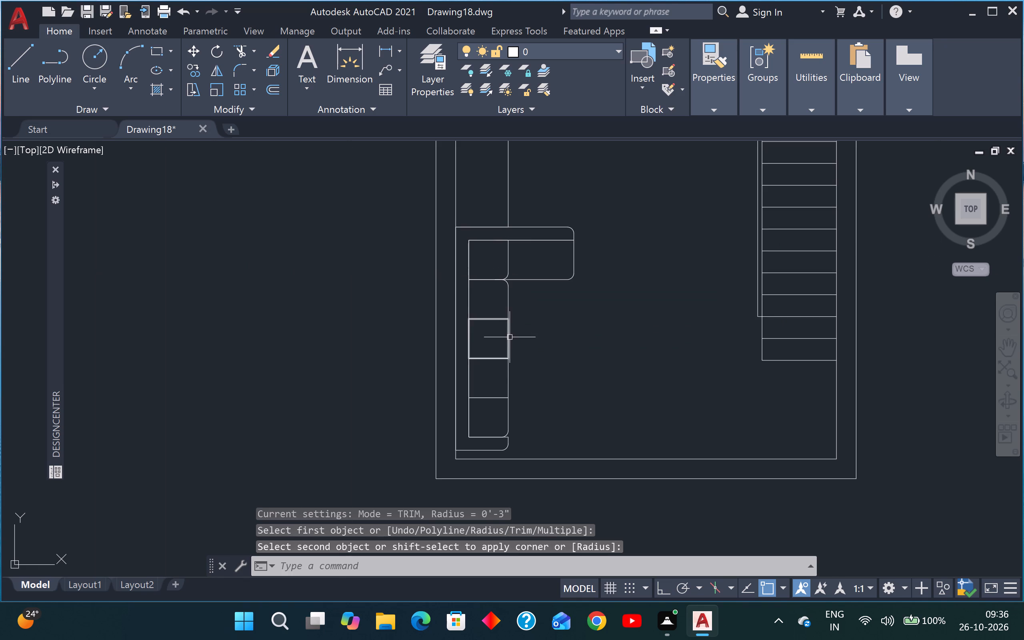
{"action": "scroll", "coordinate": [510, 337], "scroll_direction": "up", "scroll_amount": 3}
{"action": "scroll", "coordinate": [512, 326], "scroll_direction": "down", "scroll_amount": 4}
{"action": "middle_click_drag", "start_coordinate": [534, 317], "coordinate": [530, 317]}
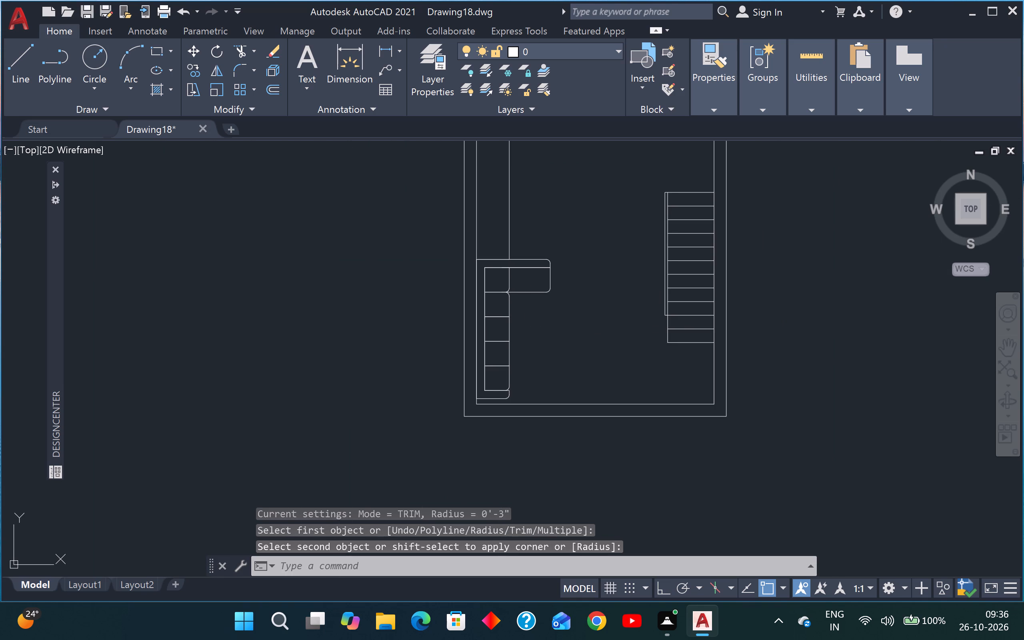
Fillet the facing right-hand corners of the second and third seat squares from the top with the 3" radius.
{"action": "middle_click_drag", "start_coordinate": [530, 317], "coordinate": [492, 327]}
{"action": "scroll", "coordinate": [470, 316], "scroll_direction": "up", "scroll_amount": 2}
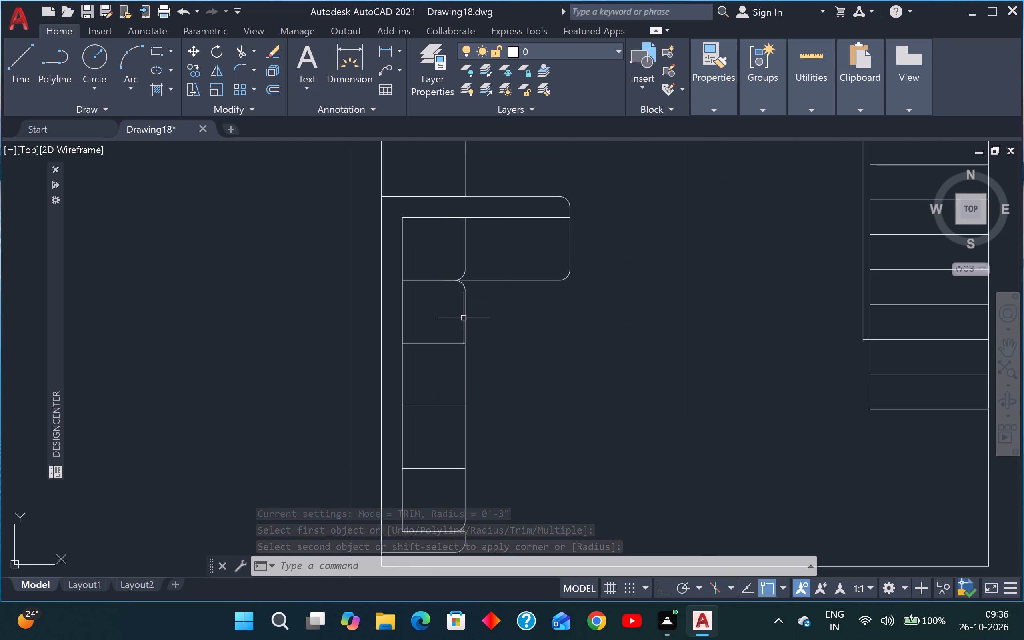
{"action": "key", "text": "space"}
{"action": "left_click", "coordinate": [466, 333]}
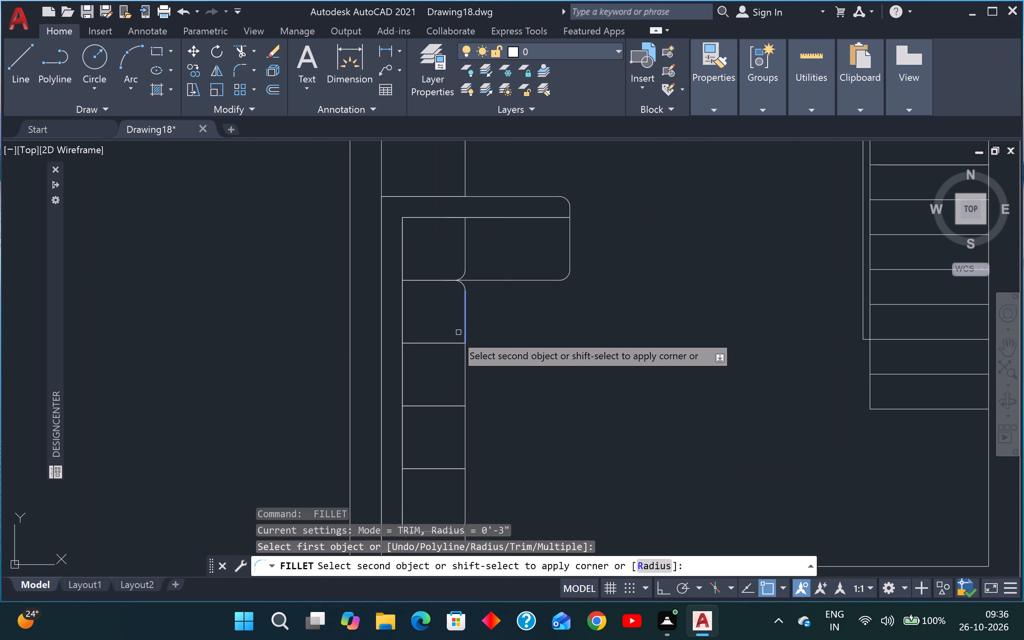
{"action": "left_click", "coordinate": [447, 345]}
{"action": "key", "text": "space"}
{"action": "scroll", "coordinate": [460, 347], "scroll_direction": "up", "scroll_amount": 3}
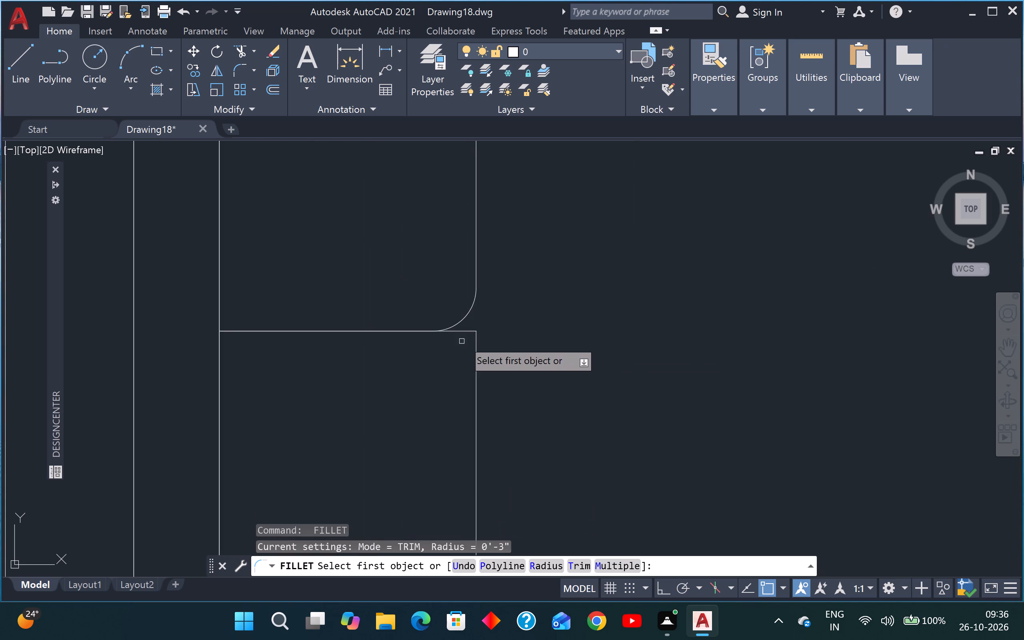
{"action": "left_click", "coordinate": [467, 333]}
{"action": "left_click", "coordinate": [476, 347]}
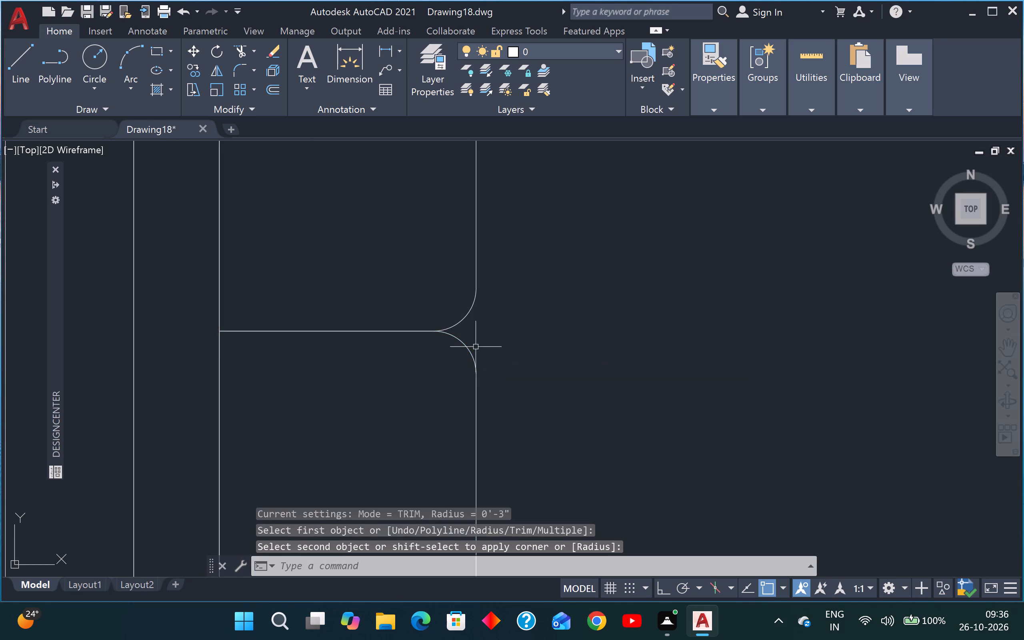
Fillet the facing right-hand corners of the third and fourth seat squares from the top with the 3" radius.
{"action": "scroll", "coordinate": [479, 340], "scroll_direction": "down", "scroll_amount": 4}
{"action": "scroll", "coordinate": [470, 386], "scroll_direction": "up", "scroll_amount": 4}
{"action": "key", "text": "space"}
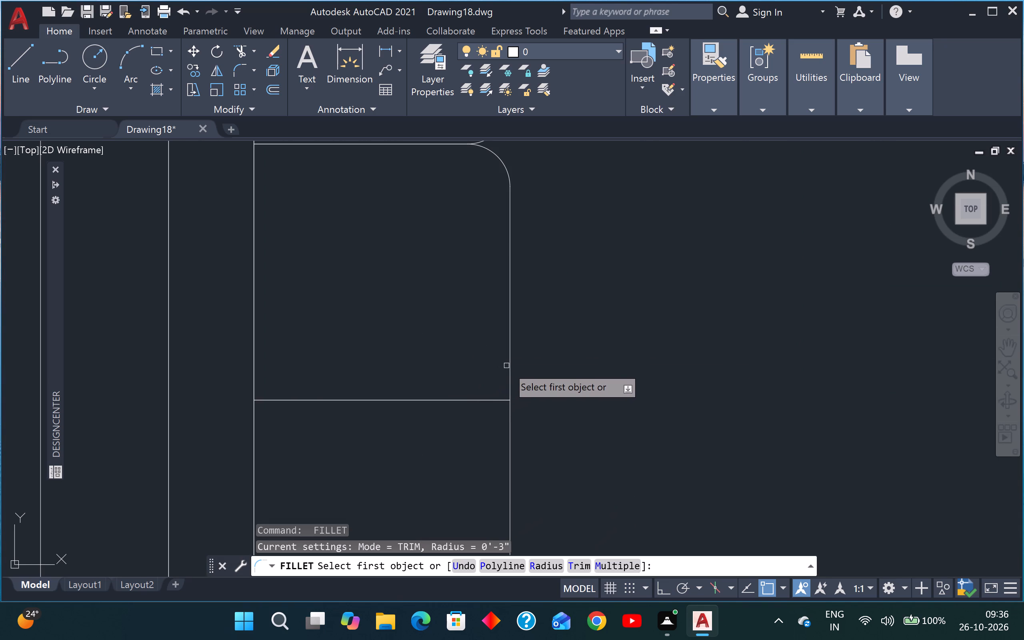
{"action": "left_click", "coordinate": [510, 365]}
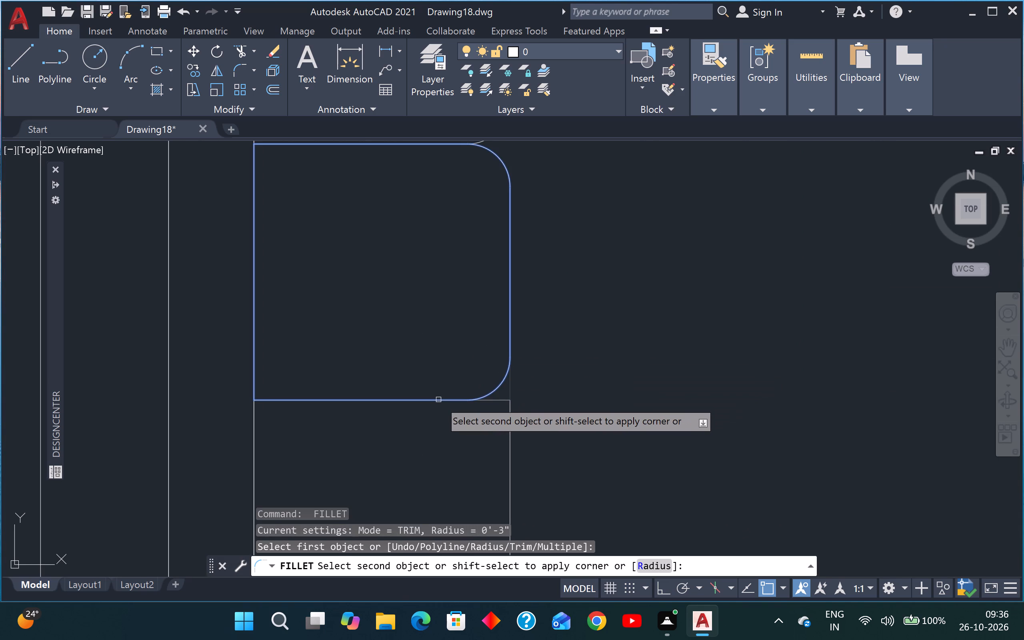
{"action": "left_click", "coordinate": [438, 400]}
{"action": "key", "text": "space"}
{"action": "left_click", "coordinate": [496, 400]}
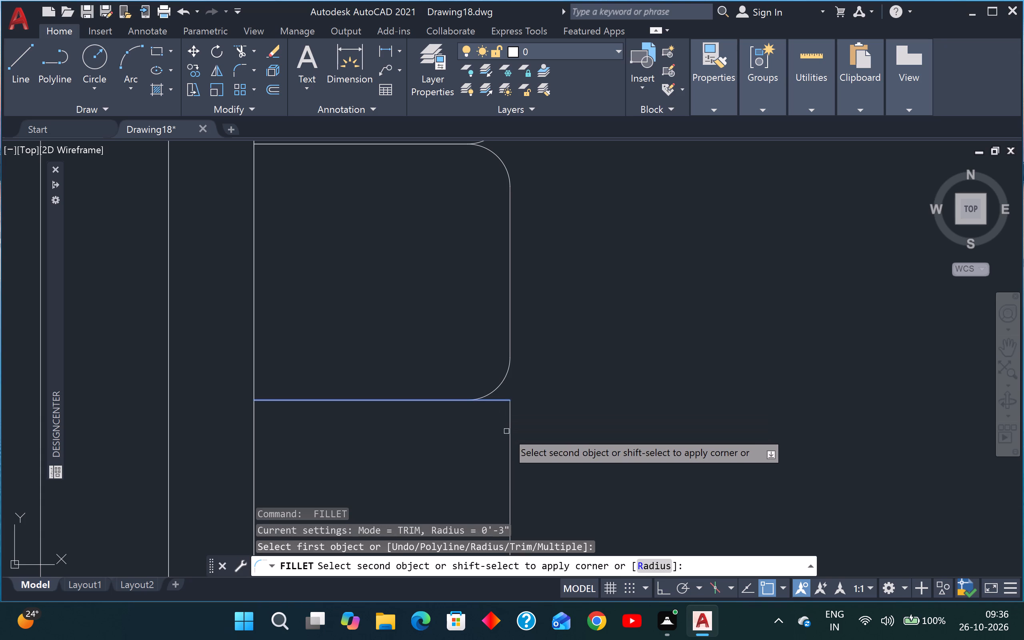
{"action": "left_click", "coordinate": [508, 431]}
Fillet the facing right-hand corners of the fourth and lowest seat squares with the 3" radius.
{"action": "scroll", "coordinate": [518, 386], "scroll_direction": "down", "scroll_amount": 4}
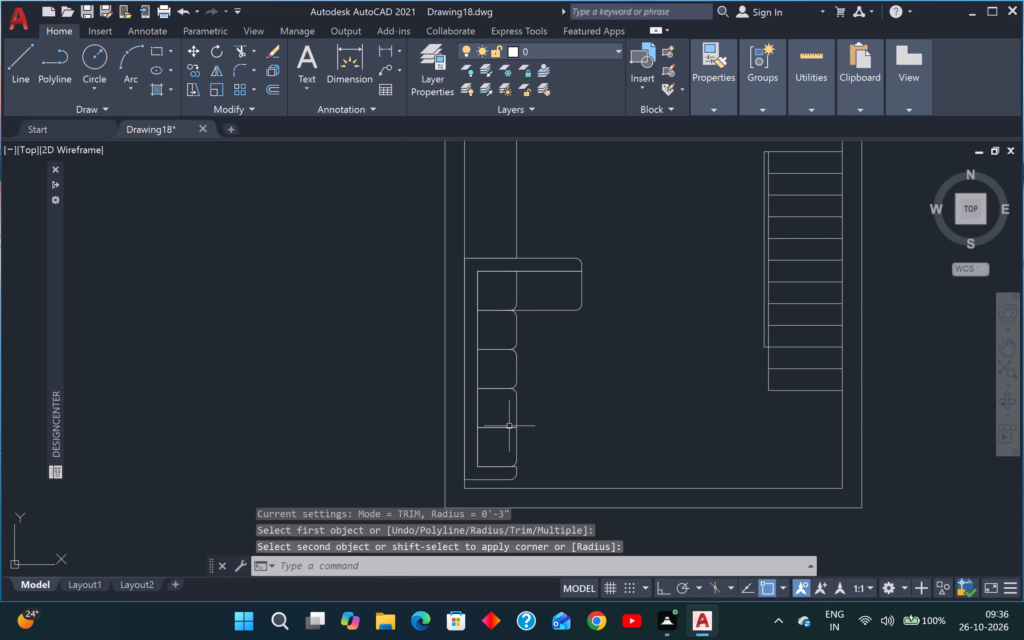
{"action": "scroll", "coordinate": [508, 431], "scroll_direction": "up", "scroll_amount": 4}
{"action": "key", "text": "space"}
{"action": "left_click", "coordinate": [555, 383]}
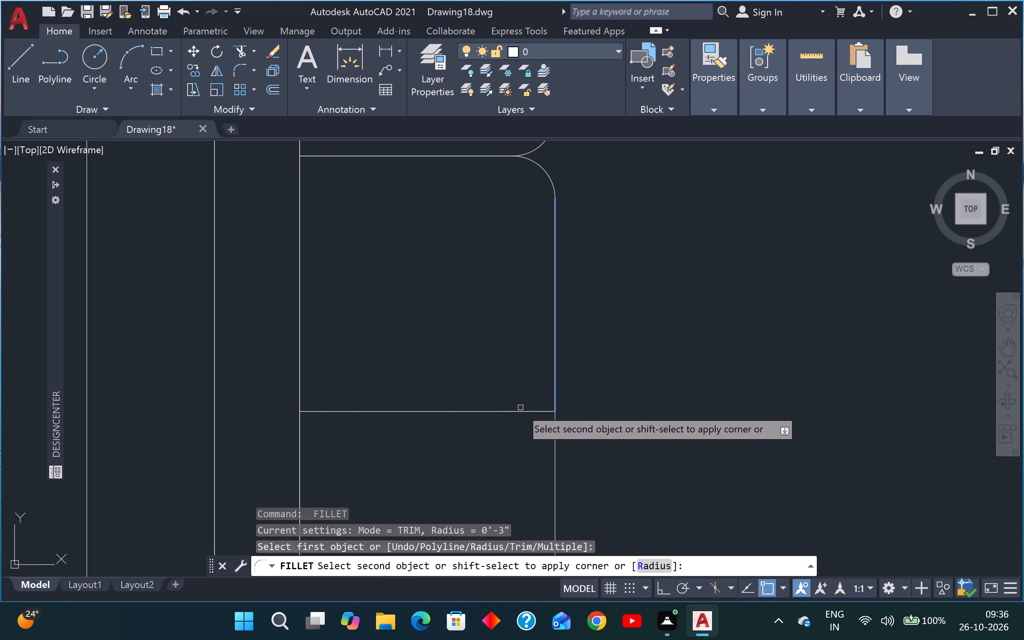
{"action": "left_click", "coordinate": [515, 414]}
{"action": "scroll", "coordinate": [565, 352], "scroll_direction": "down", "scroll_amount": 3}
{"action": "scroll", "coordinate": [559, 379], "scroll_direction": "up", "scroll_amount": 3}
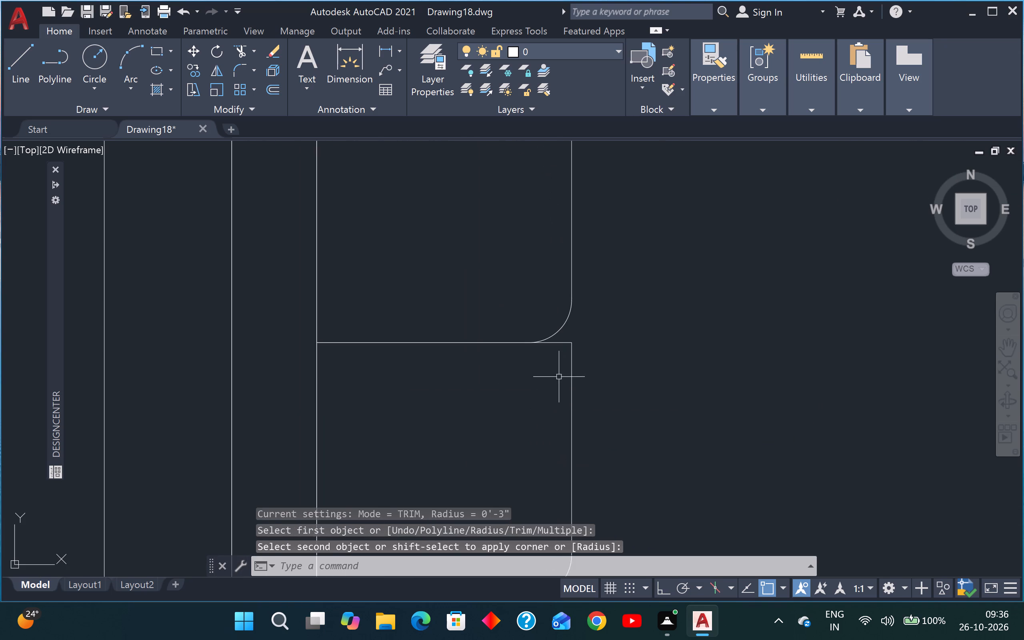
{"action": "key", "text": "space"}
{"action": "left_click", "coordinate": [556, 343]}
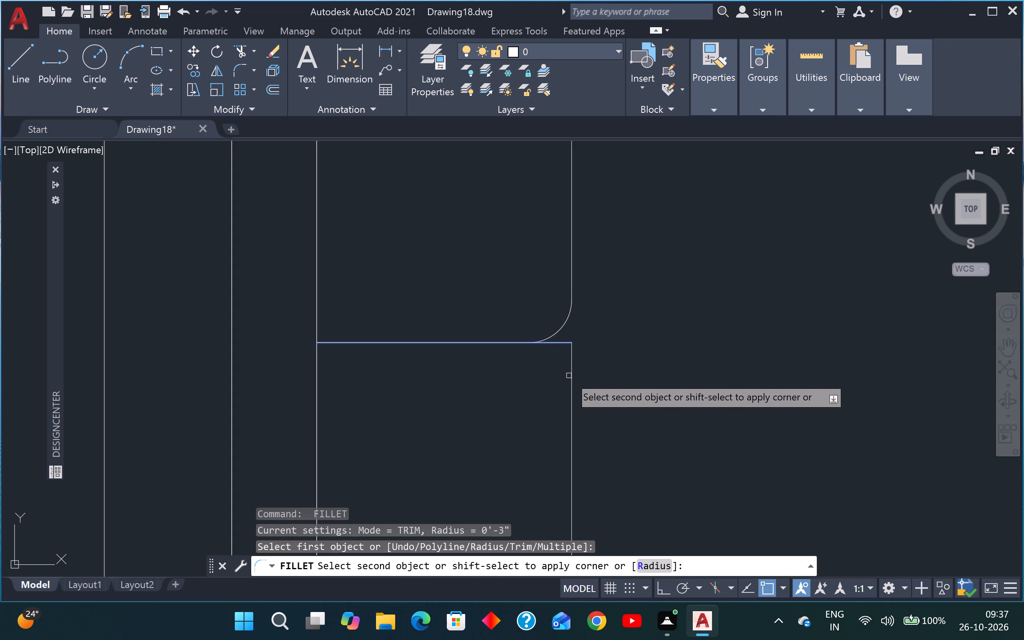
{"action": "left_click", "coordinate": [571, 375]}
Fillet the upper-right corner of the C-shape's bottom strip, just below the lowest seat, with the 3" radius.
{"action": "scroll", "coordinate": [578, 347], "scroll_direction": "down", "scroll_amount": 4}
{"action": "scroll", "coordinate": [572, 378], "scroll_direction": "up", "scroll_amount": 3}
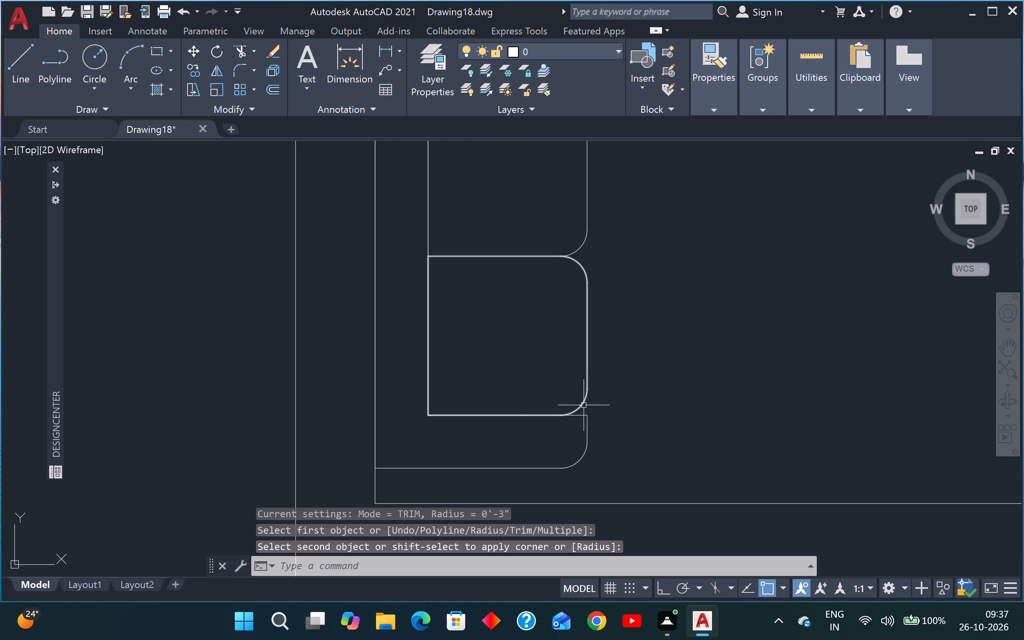
{"action": "key", "text": "space"}
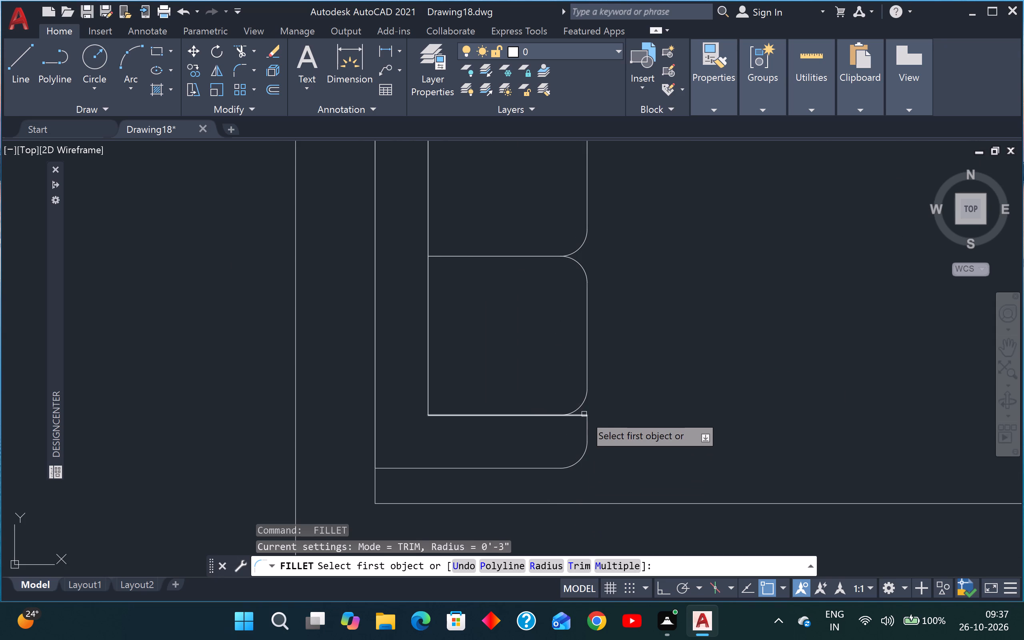
{"action": "left_click", "coordinate": [583, 415]}
{"action": "left_click", "coordinate": [589, 430]}
Fillet the outer upper-left corner of the C-shaped sofa, against the inner wall line, with the 3" radius.
{"action": "scroll", "coordinate": [582, 435], "scroll_direction": "down", "scroll_amount": 6}
{"action": "scroll", "coordinate": [591, 380], "scroll_direction": "up", "scroll_amount": 3}
{"action": "scroll", "coordinate": [628, 386], "scroll_direction": "down", "scroll_amount": 3}
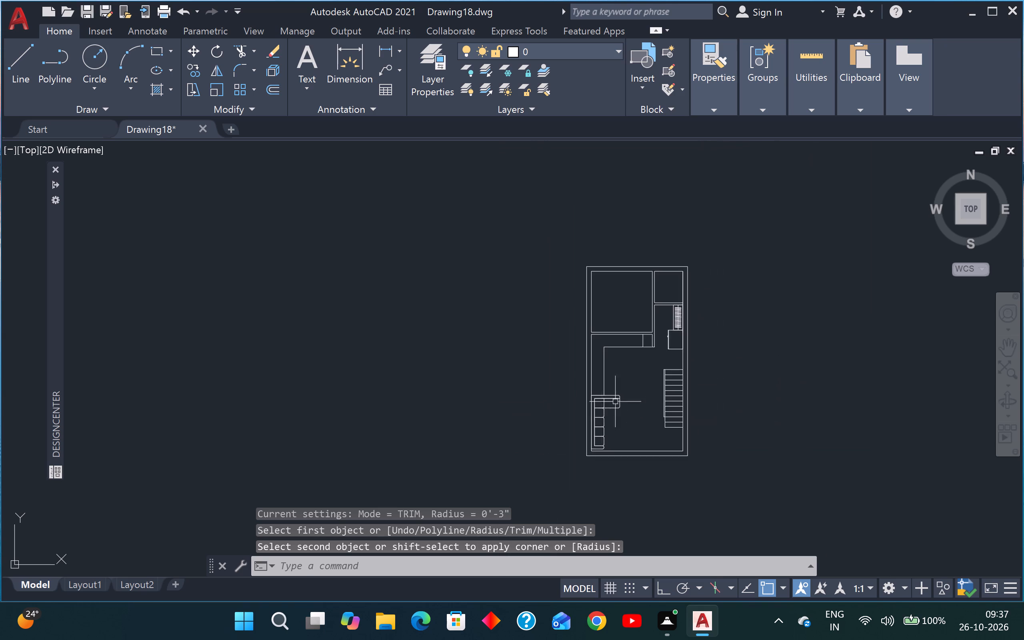
{"action": "scroll", "coordinate": [598, 409], "scroll_direction": "up", "scroll_amount": 4}
{"action": "scroll", "coordinate": [579, 373], "scroll_direction": "up", "scroll_amount": 3}
{"action": "key", "text": "space"}
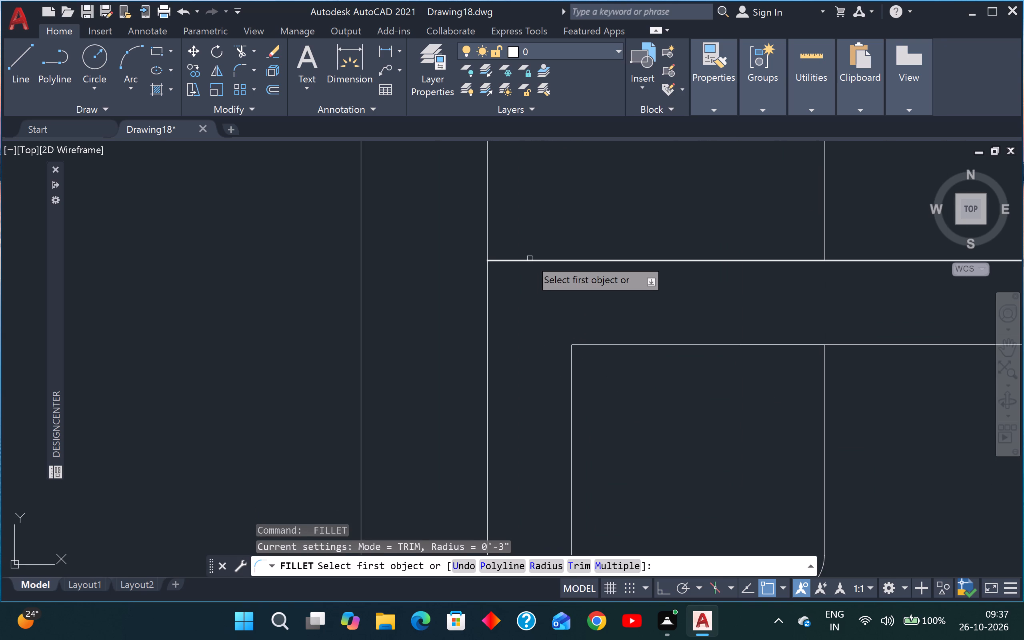
{"action": "left_click", "coordinate": [530, 258]}
{"action": "left_click", "coordinate": [489, 291]}
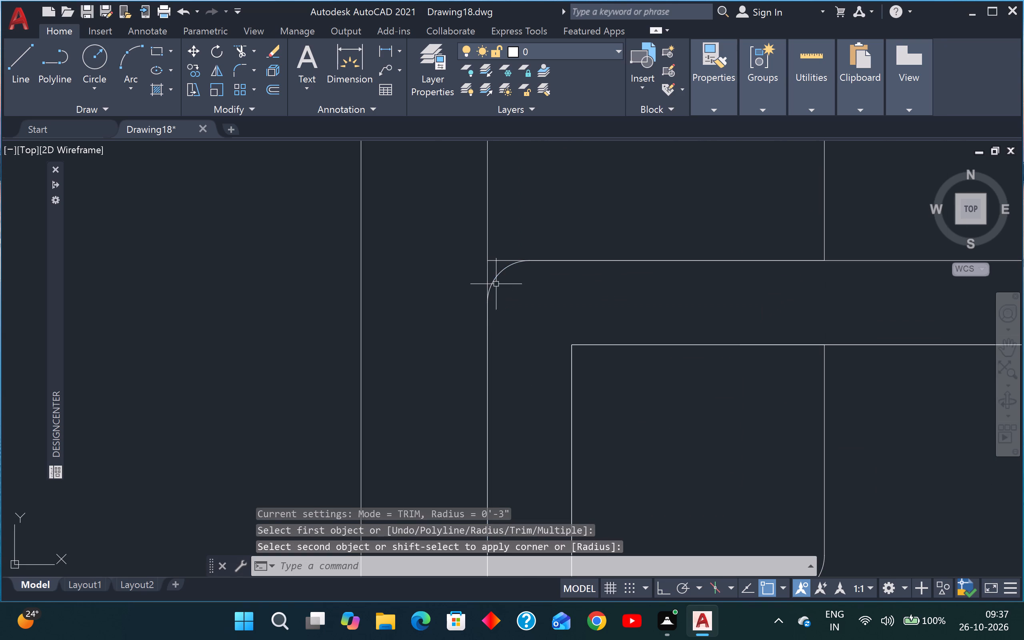
{"action": "scroll", "coordinate": [497, 282], "scroll_direction": "down", "scroll_amount": 5}
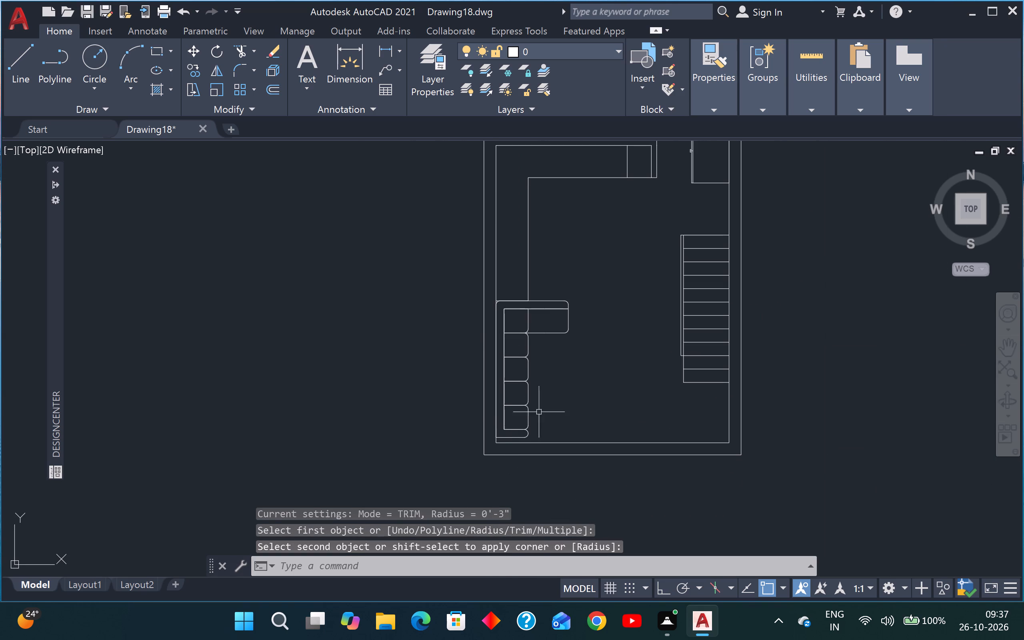
{"action": "key", "text": "Escape"}
{"action": "key", "text": "Escape"}
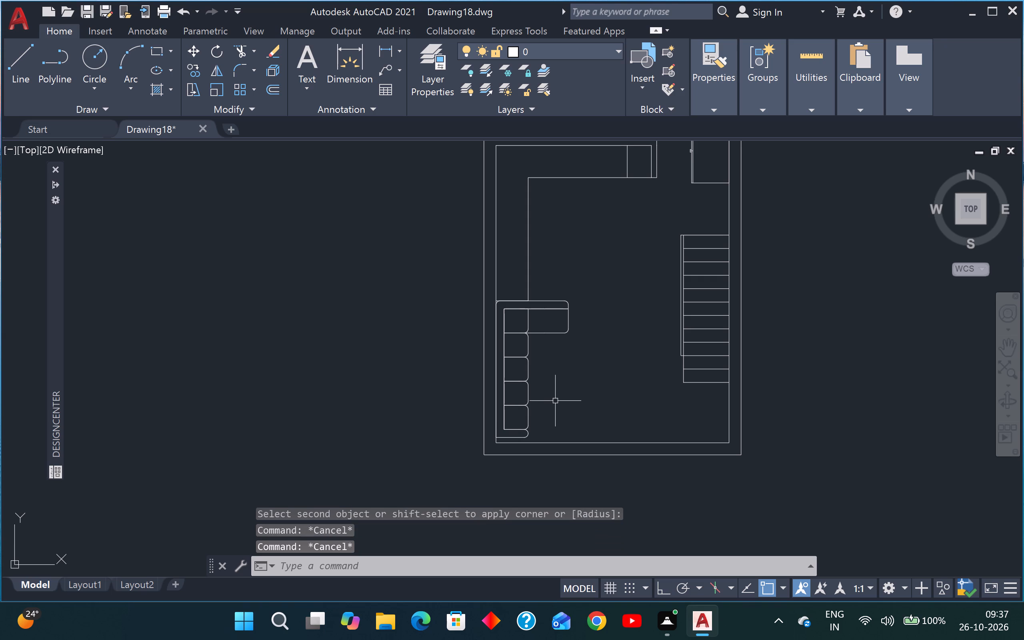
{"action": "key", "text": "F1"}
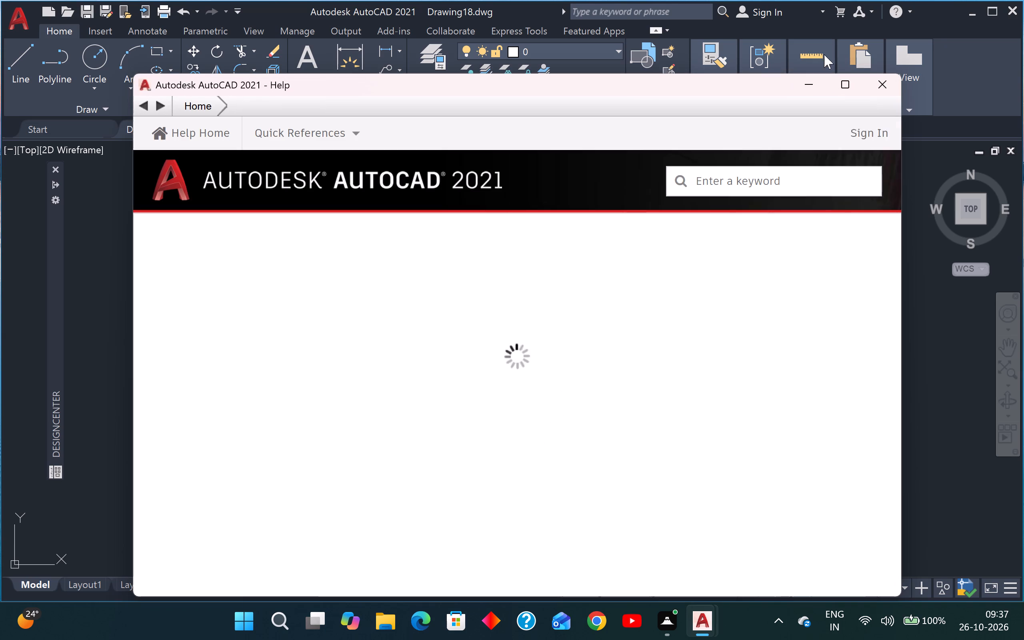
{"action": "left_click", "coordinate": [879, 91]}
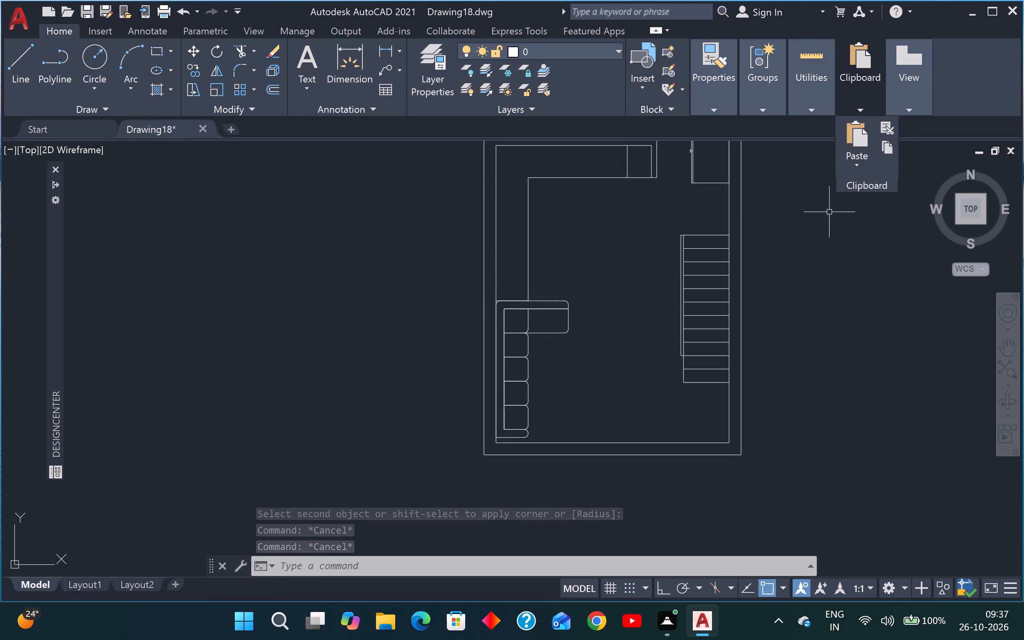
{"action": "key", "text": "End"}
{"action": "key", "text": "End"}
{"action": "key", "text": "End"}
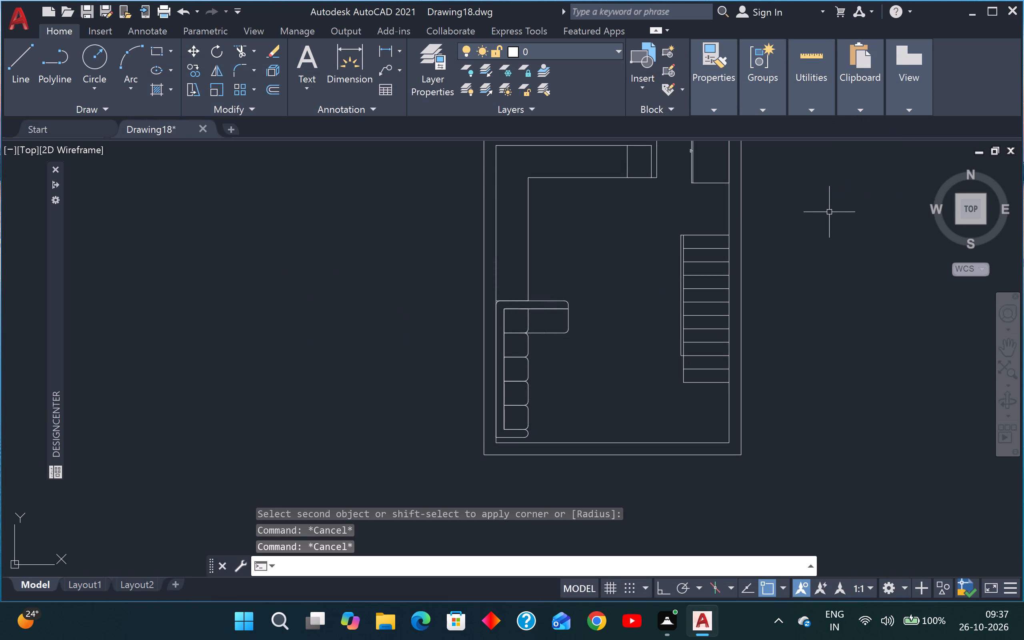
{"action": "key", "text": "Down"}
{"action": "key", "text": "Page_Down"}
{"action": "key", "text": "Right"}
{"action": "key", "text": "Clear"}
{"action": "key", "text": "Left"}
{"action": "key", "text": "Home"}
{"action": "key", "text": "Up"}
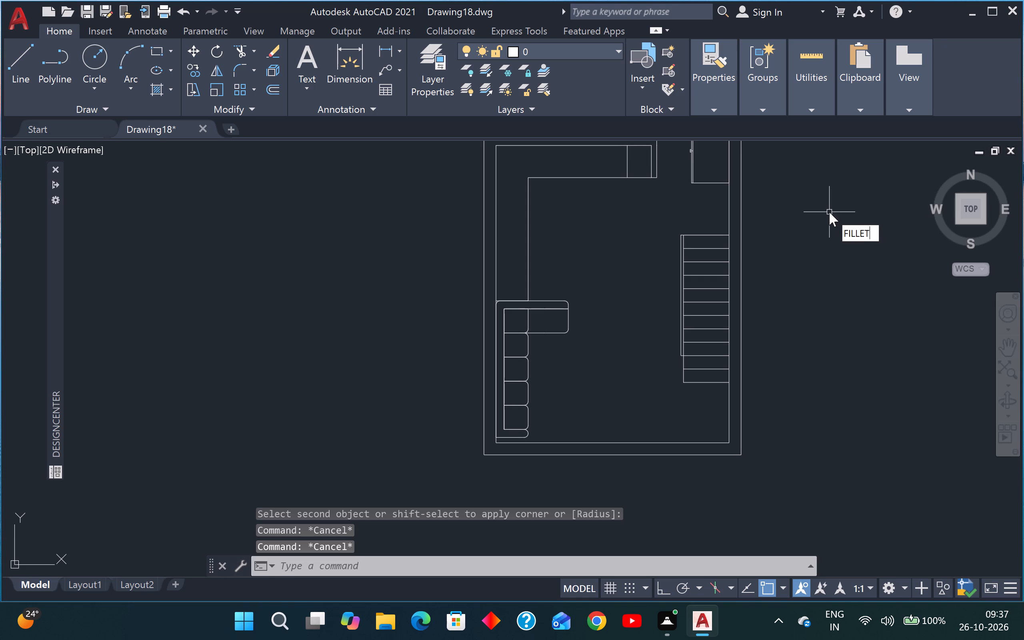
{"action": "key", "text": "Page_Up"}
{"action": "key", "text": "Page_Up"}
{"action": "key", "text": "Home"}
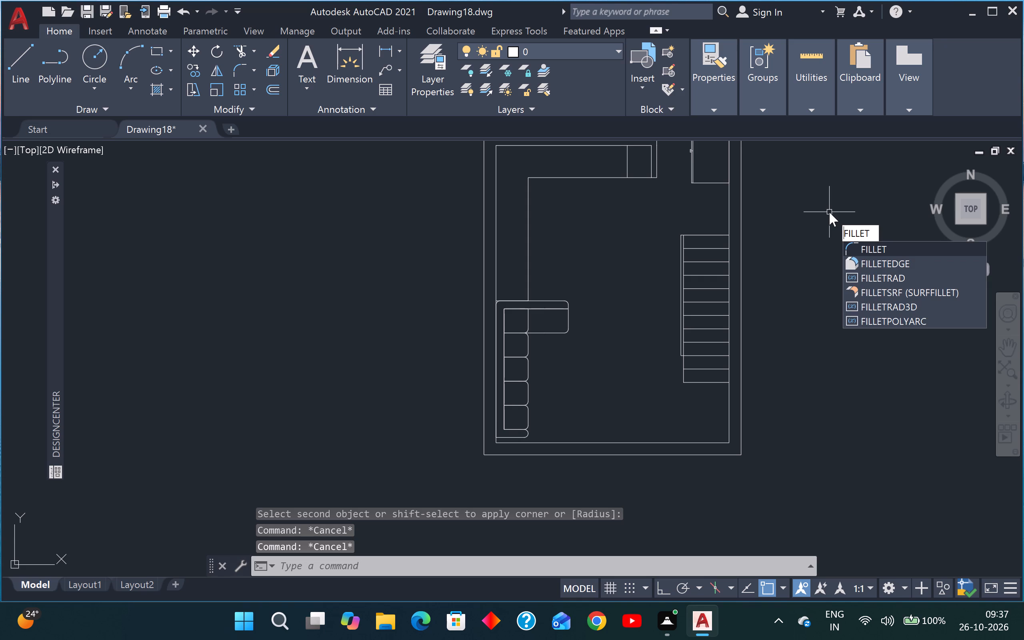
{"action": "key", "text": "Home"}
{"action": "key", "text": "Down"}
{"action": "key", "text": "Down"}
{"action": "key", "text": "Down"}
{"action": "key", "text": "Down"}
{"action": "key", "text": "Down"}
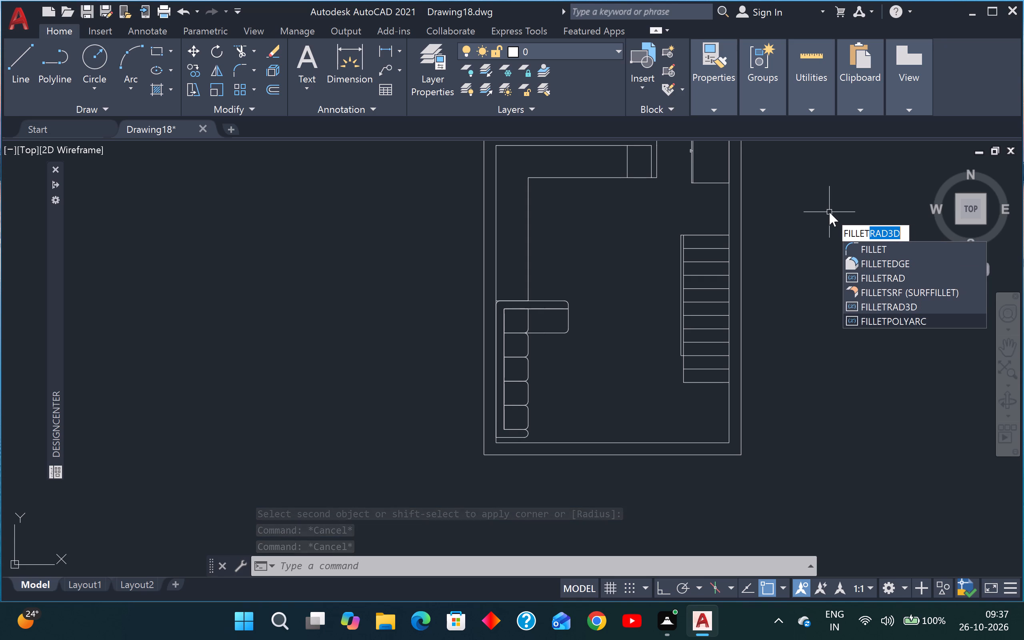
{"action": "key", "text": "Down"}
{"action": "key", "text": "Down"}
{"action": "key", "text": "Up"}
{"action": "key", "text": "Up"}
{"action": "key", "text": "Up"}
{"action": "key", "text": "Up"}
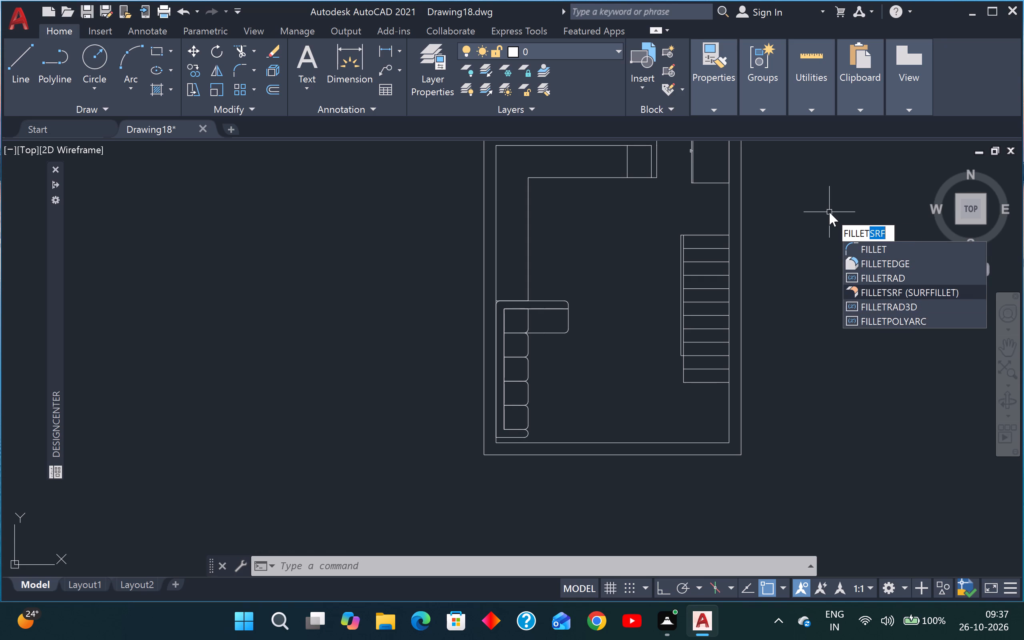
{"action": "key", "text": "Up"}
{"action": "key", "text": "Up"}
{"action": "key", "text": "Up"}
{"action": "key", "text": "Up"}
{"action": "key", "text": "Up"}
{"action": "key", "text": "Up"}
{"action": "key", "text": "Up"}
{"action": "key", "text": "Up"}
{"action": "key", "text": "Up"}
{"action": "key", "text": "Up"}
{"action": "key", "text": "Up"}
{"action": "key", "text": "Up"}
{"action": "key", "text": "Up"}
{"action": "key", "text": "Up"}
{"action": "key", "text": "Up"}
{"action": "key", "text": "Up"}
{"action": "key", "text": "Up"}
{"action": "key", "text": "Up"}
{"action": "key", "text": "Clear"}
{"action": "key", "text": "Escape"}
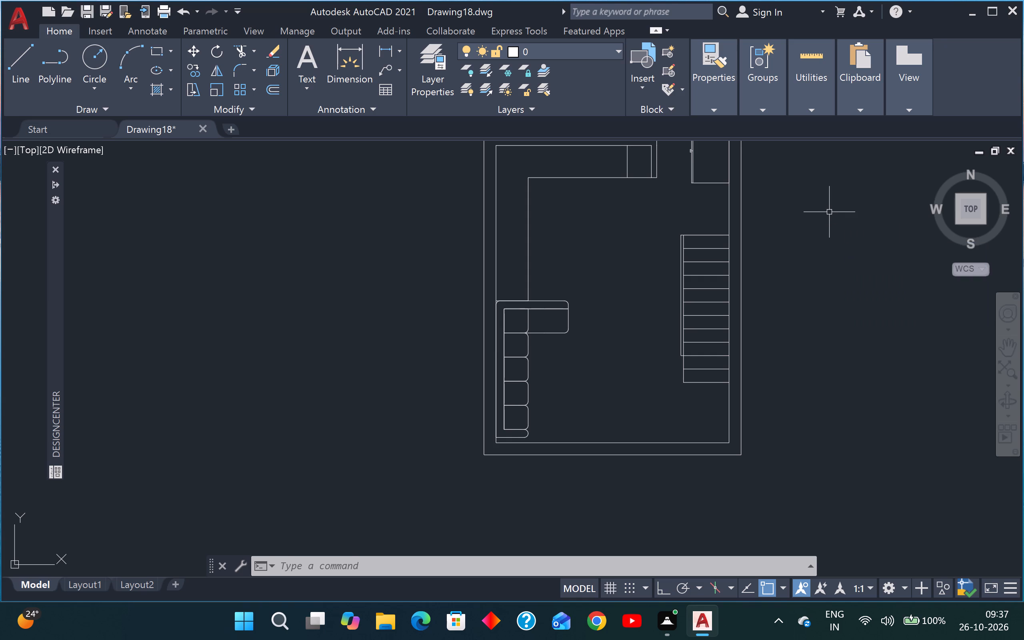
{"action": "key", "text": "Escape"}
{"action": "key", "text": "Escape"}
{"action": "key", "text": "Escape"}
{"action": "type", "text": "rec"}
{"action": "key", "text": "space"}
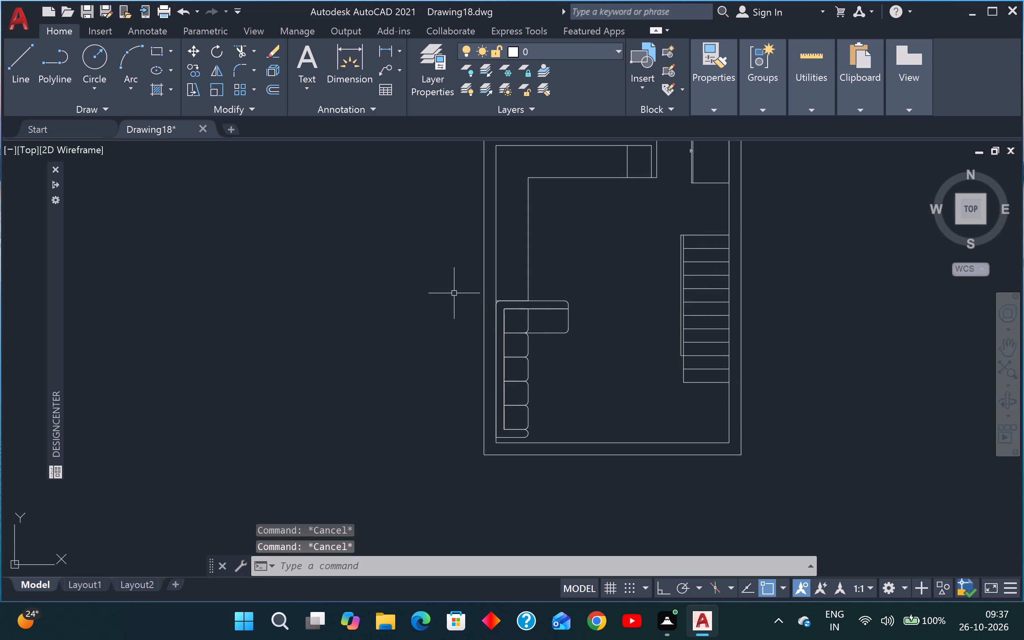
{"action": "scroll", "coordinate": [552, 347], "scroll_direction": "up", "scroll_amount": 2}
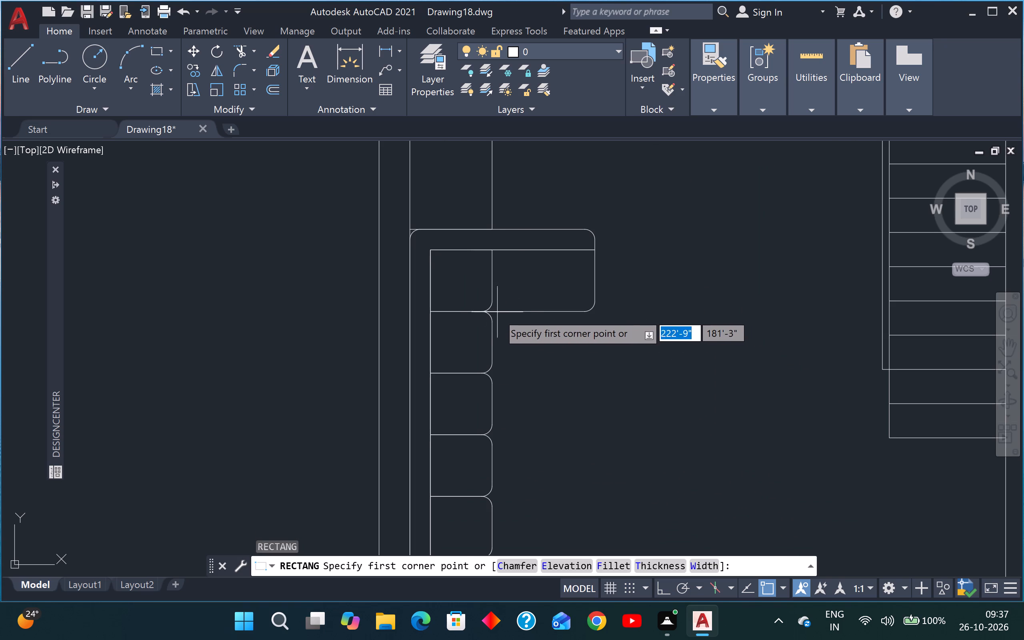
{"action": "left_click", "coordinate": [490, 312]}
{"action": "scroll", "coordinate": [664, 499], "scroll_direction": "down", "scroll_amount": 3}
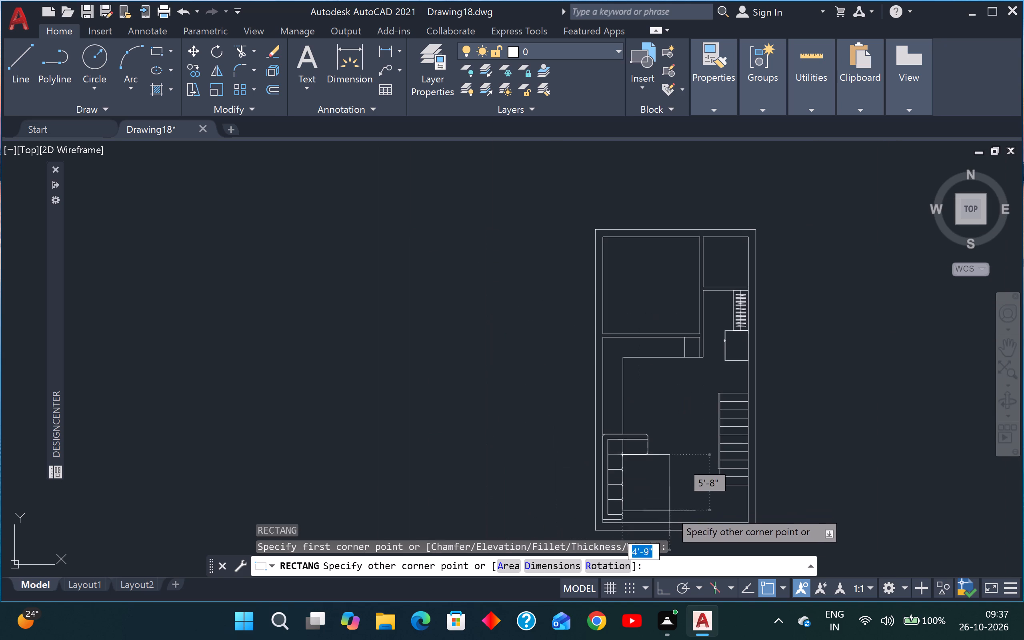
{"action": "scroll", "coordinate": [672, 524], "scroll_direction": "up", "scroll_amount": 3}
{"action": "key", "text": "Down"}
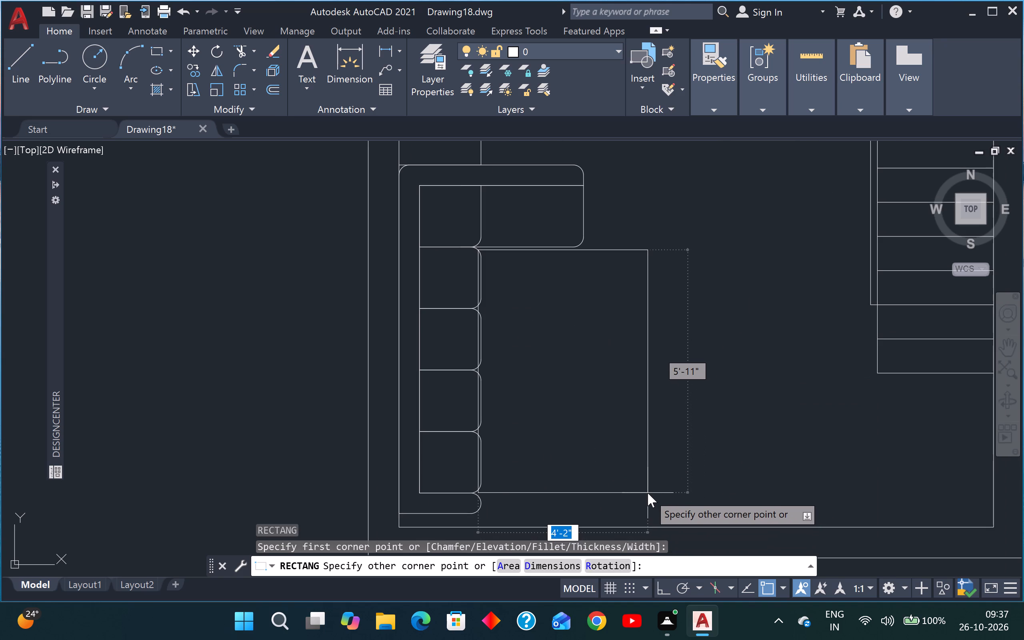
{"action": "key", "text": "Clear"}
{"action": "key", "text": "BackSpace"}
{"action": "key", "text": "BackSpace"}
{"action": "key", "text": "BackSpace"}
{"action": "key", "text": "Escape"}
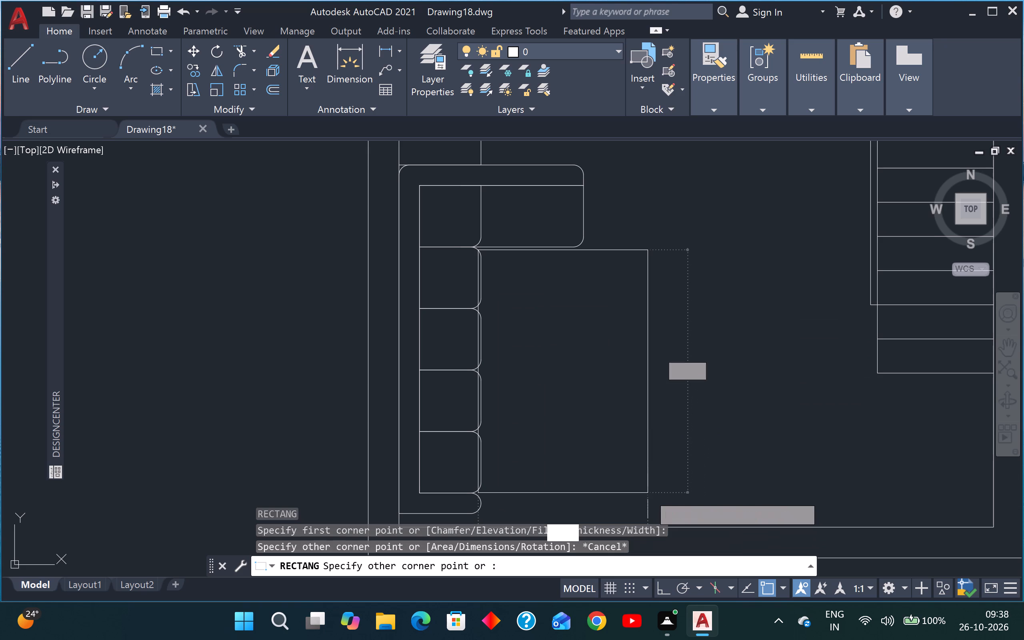
Draw a 5' by 5' square starting at the second seat's facing upper-right corner, just below the sofa's short arm.
{"action": "key", "text": "BackSpace"}
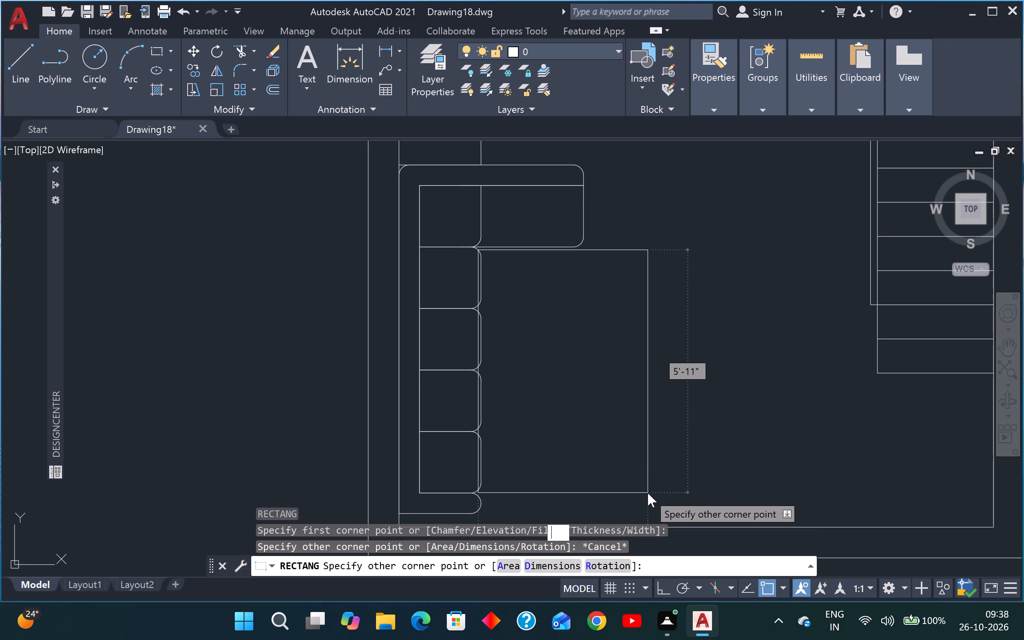
{"action": "key", "text": "Clear"}
{"action": "key", "text": "Clear"}
{"action": "key", "text": "Clear"}
{"action": "key", "text": "Clear"}
{"action": "key", "text": "5"}
{"action": "key", "text": "apostrophe"}
{"action": "key", "text": "Tab"}
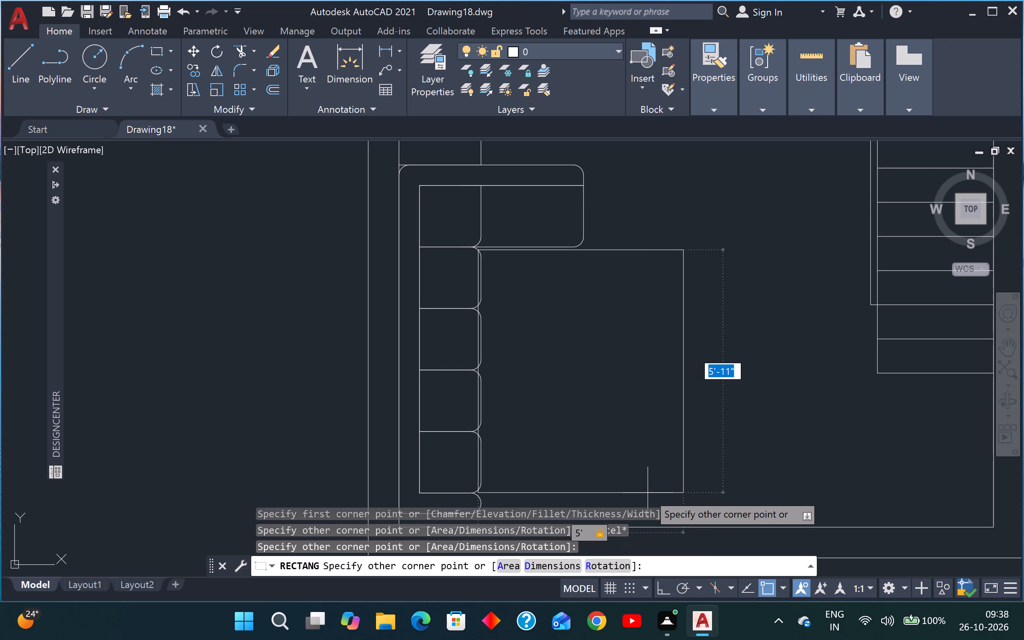
{"action": "key", "text": "Clear"}
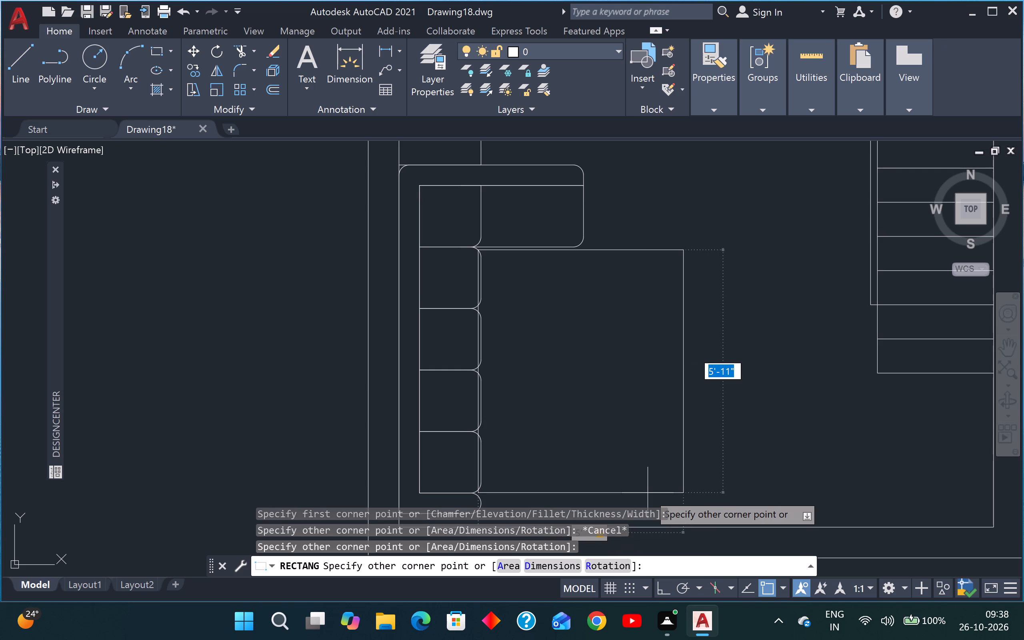
{"action": "key", "text": "5"}
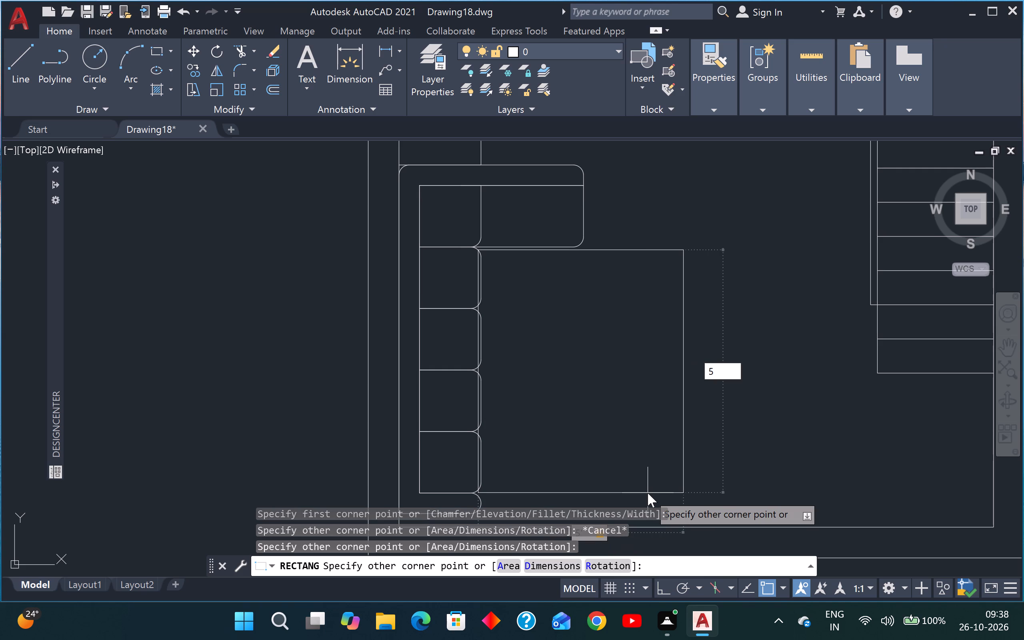
{"action": "key", "text": "apostrophe"}
{"action": "key", "text": "Return"}
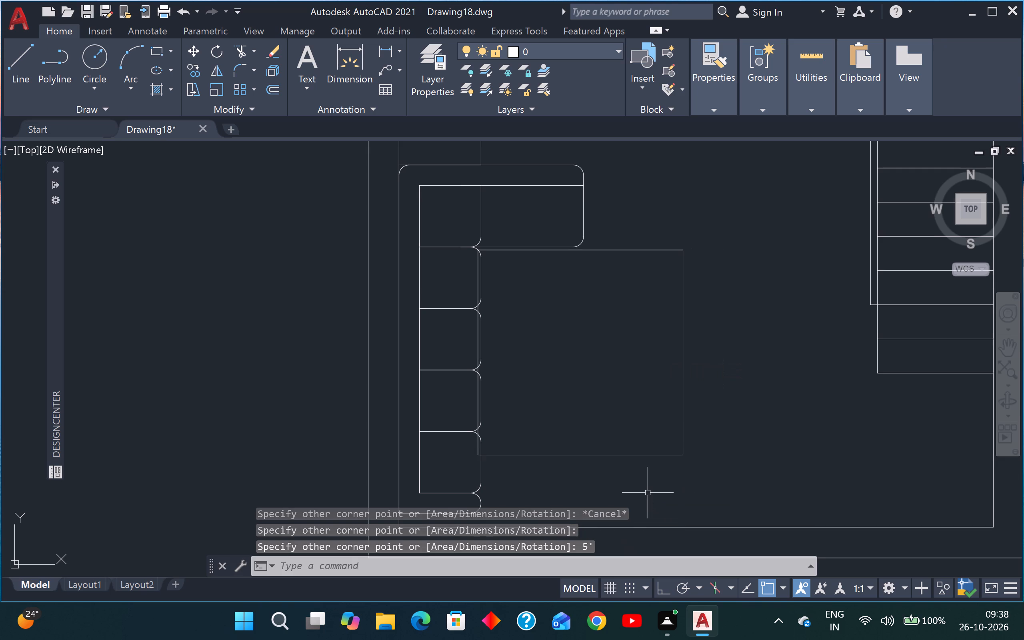
Move the 5' square clear of the sofa, leaving a gap beside the seats and below the short arm.
{"action": "left_click", "coordinate": [559, 397]}
{"action": "left_click", "coordinate": [529, 470]}
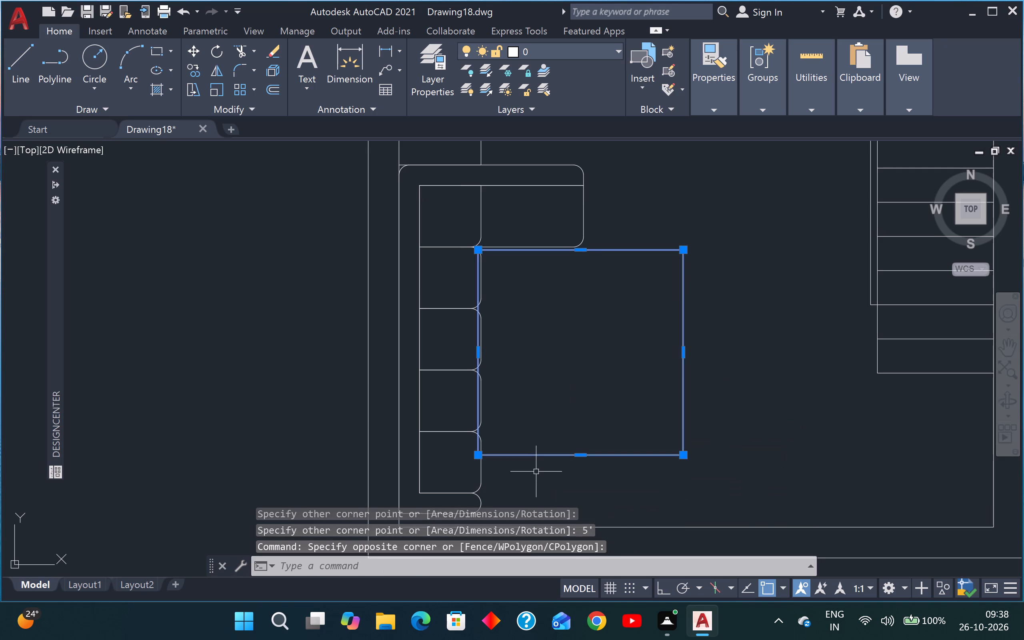
{"action": "type", "text": "m"}
{"action": "key", "text": "space"}
{"action": "scroll", "coordinate": [471, 246], "scroll_direction": "up", "scroll_amount": 3}
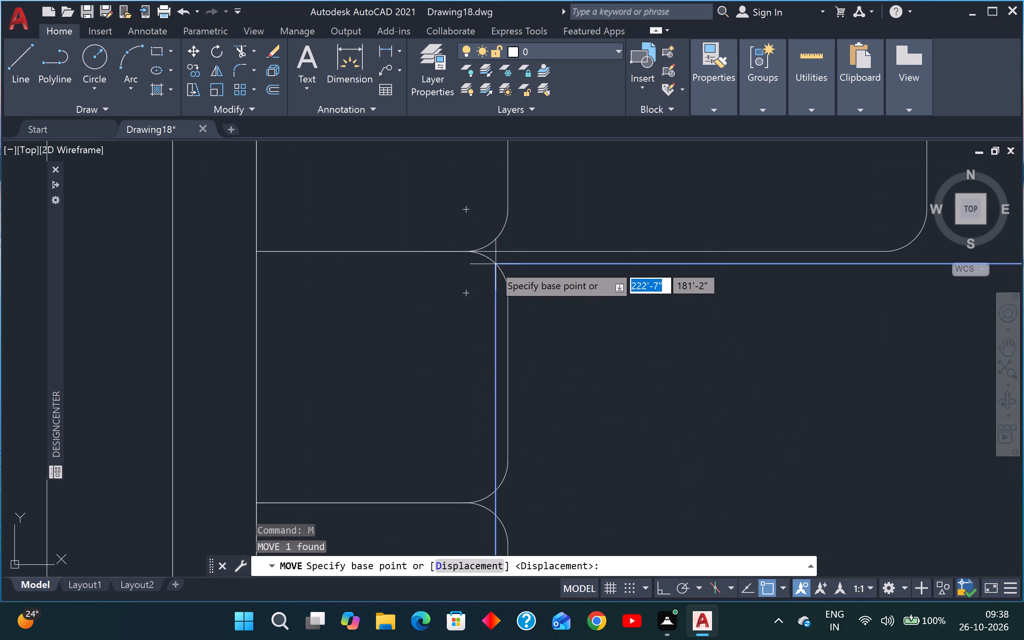
{"action": "left_click", "coordinate": [499, 266]}
{"action": "scroll", "coordinate": [532, 280], "scroll_direction": "down", "scroll_amount": 3}
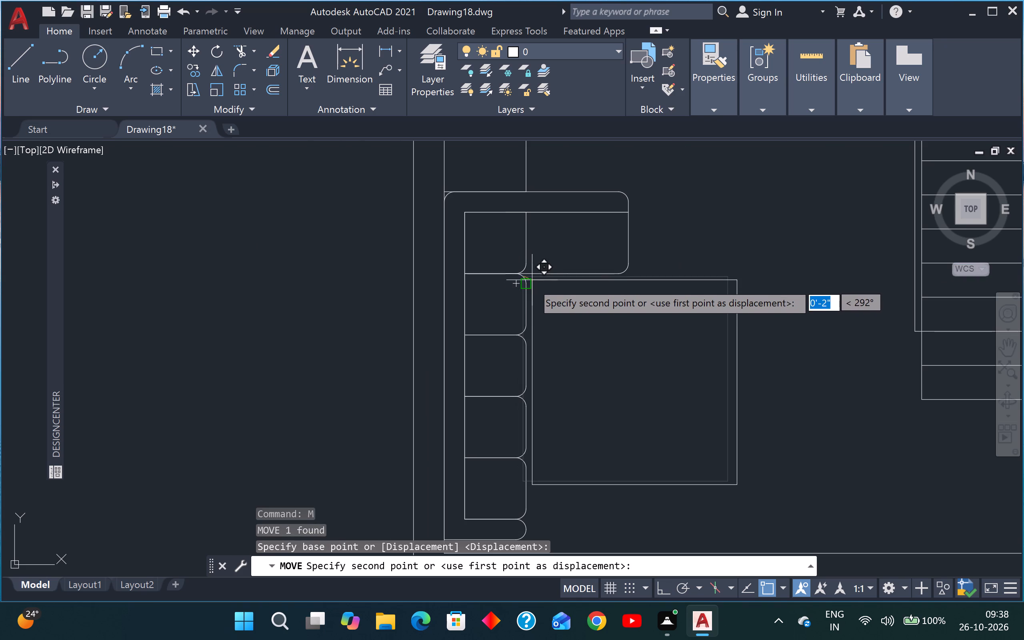
{"action": "left_click", "coordinate": [536, 298]}
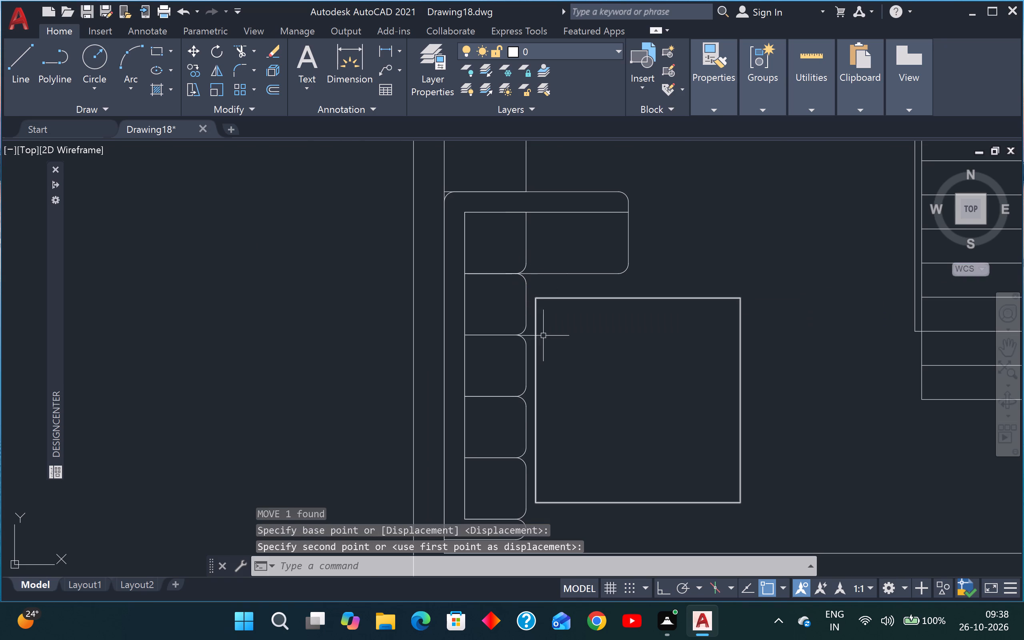
Turn Ortho on and stretch the 5' square's edge farthest from the sofa inward by about 2', making an upright rectangle.
{"action": "scroll", "coordinate": [572, 362], "scroll_direction": "down", "scroll_amount": 3}
{"action": "scroll", "coordinate": [578, 390], "scroll_direction": "up", "scroll_amount": 2}
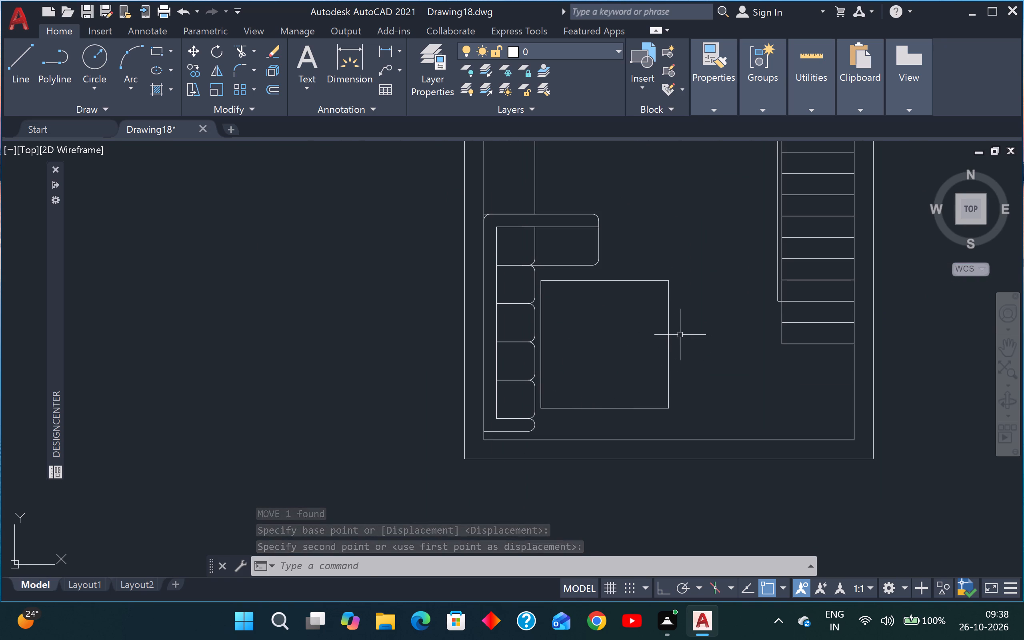
{"action": "left_click", "coordinate": [668, 345]}
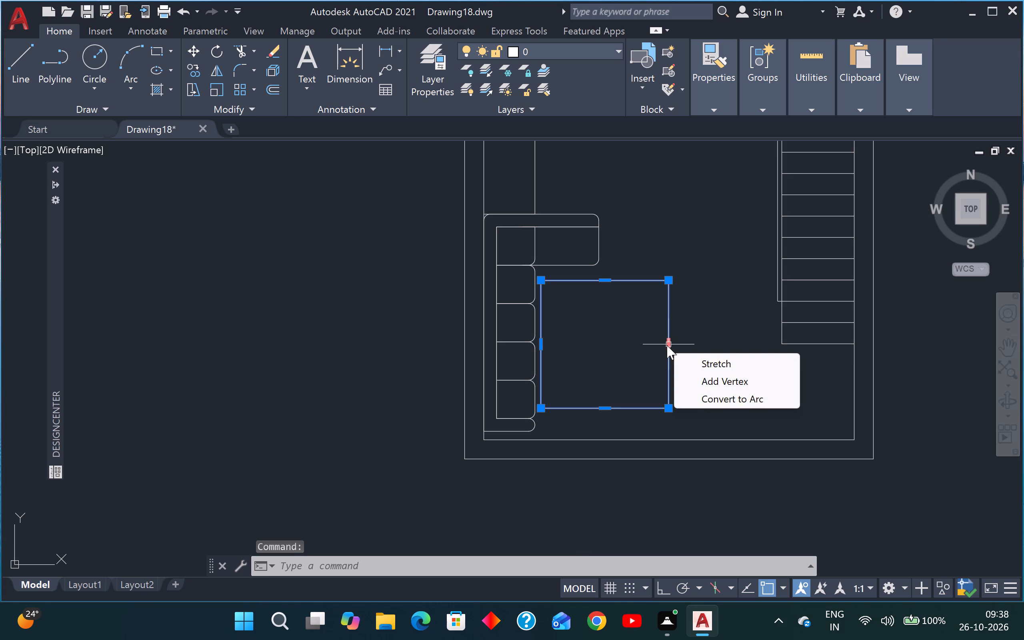
{"action": "left_click", "coordinate": [666, 345]}
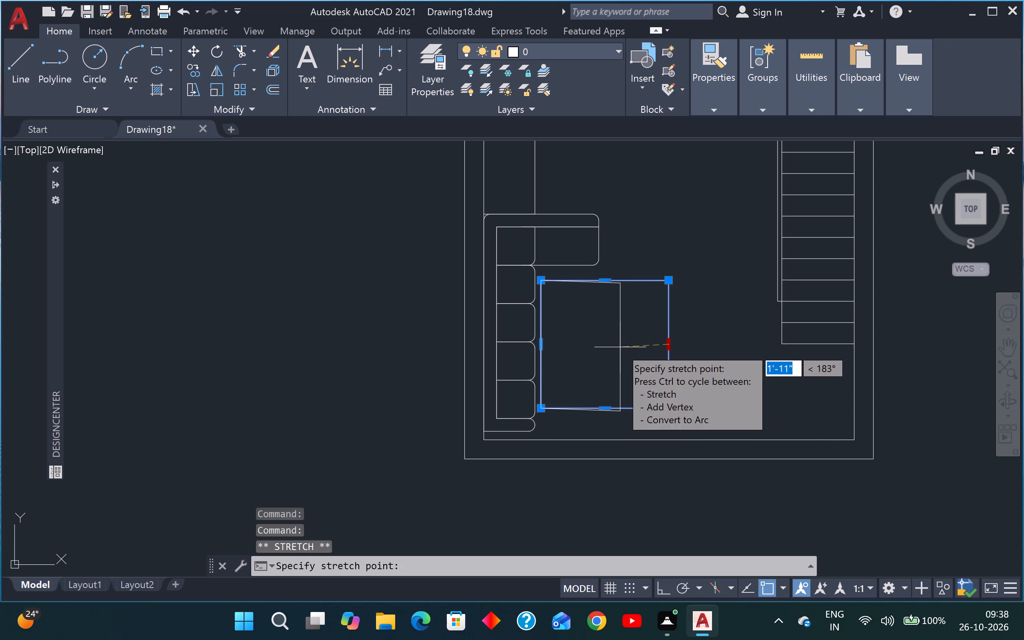
{"action": "key", "text": "F8"}
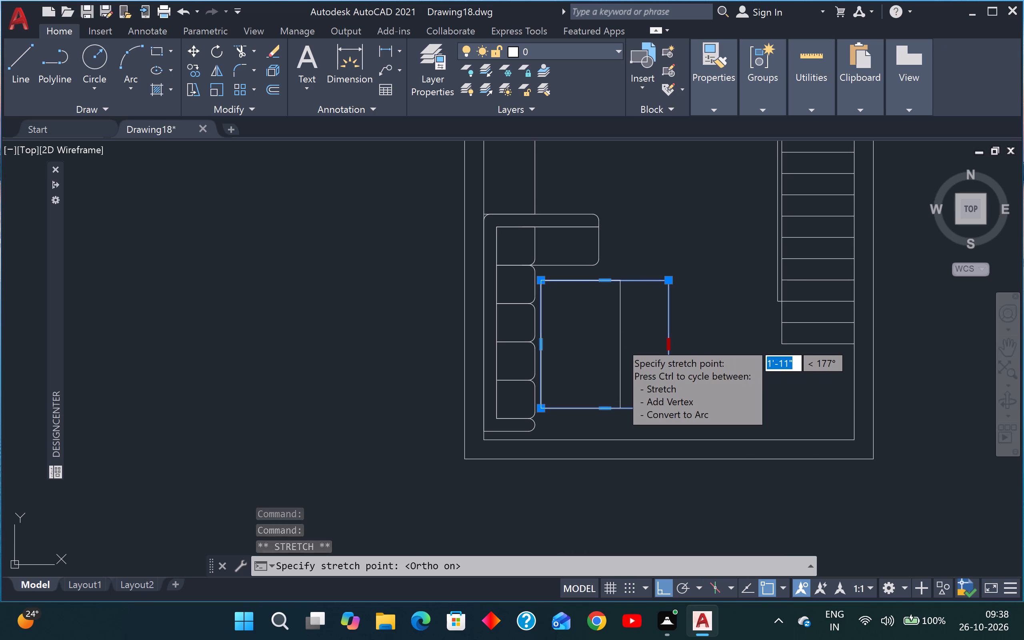
{"action": "left_click", "coordinate": [614, 340]}
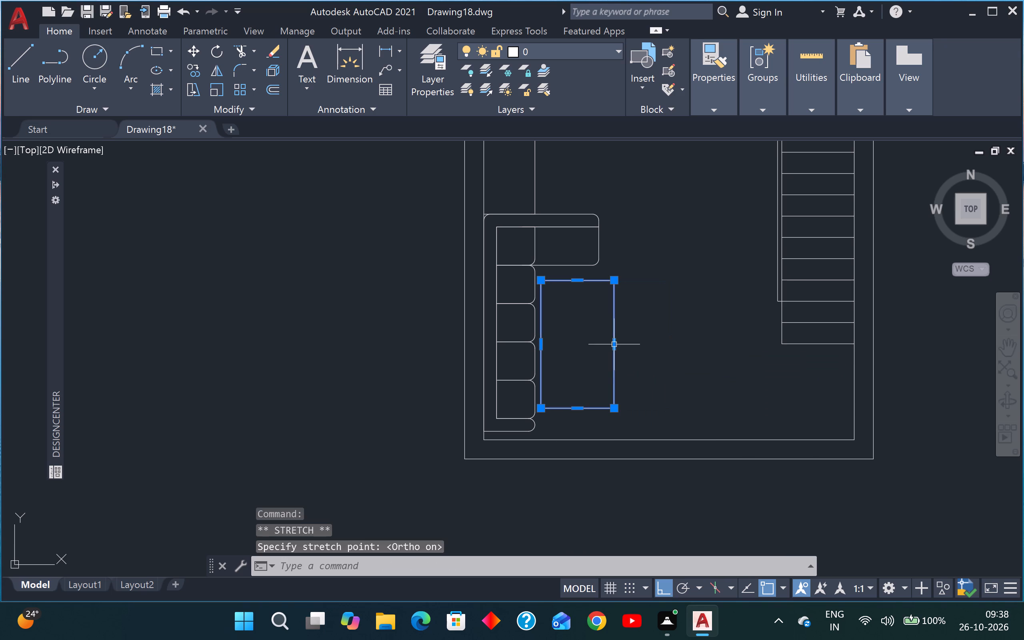
{"action": "key", "text": "Escape"}
{"action": "key", "text": "Escape"}
Draw a smaller upright rectangle, about 1' by 2'-6", centred inside the rectangle beside the sofa.
{"action": "type", "text": "rec"}
{"action": "key", "text": "space"}
{"action": "left_click", "coordinate": [565, 310]}
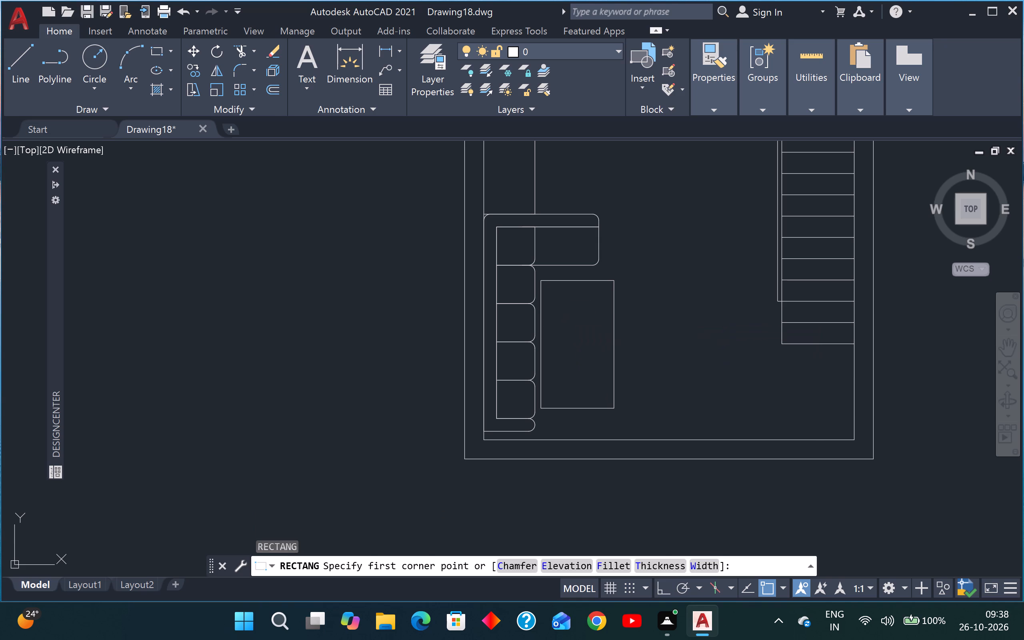
{"action": "left_click", "coordinate": [594, 375]}
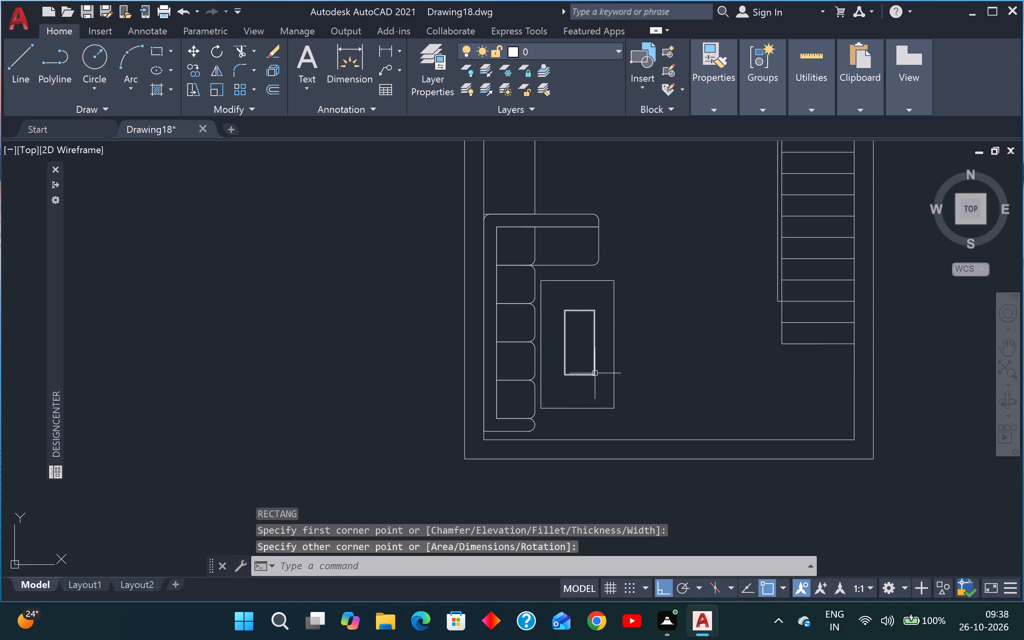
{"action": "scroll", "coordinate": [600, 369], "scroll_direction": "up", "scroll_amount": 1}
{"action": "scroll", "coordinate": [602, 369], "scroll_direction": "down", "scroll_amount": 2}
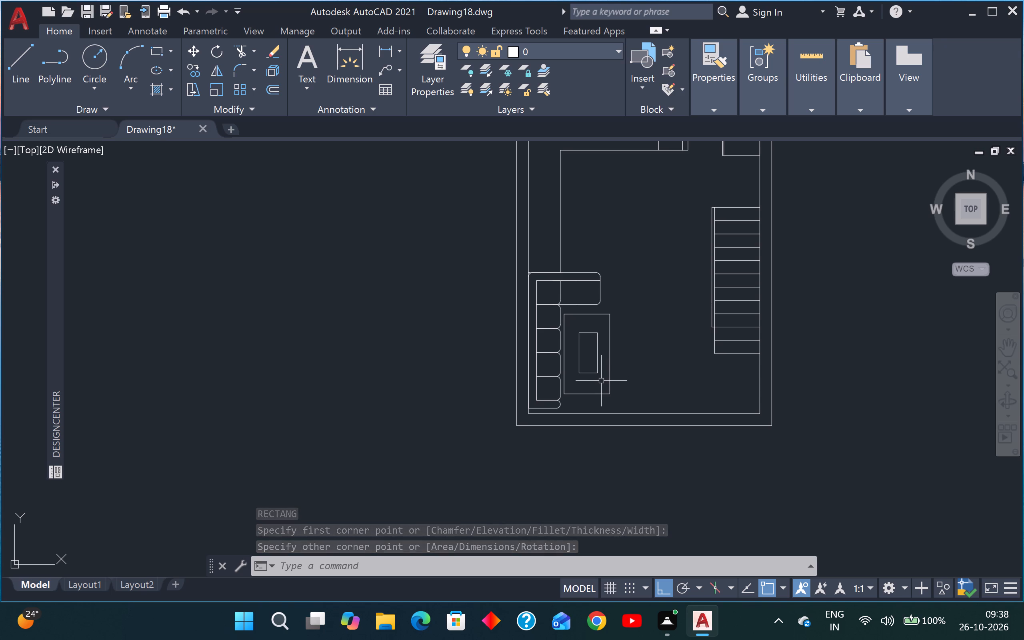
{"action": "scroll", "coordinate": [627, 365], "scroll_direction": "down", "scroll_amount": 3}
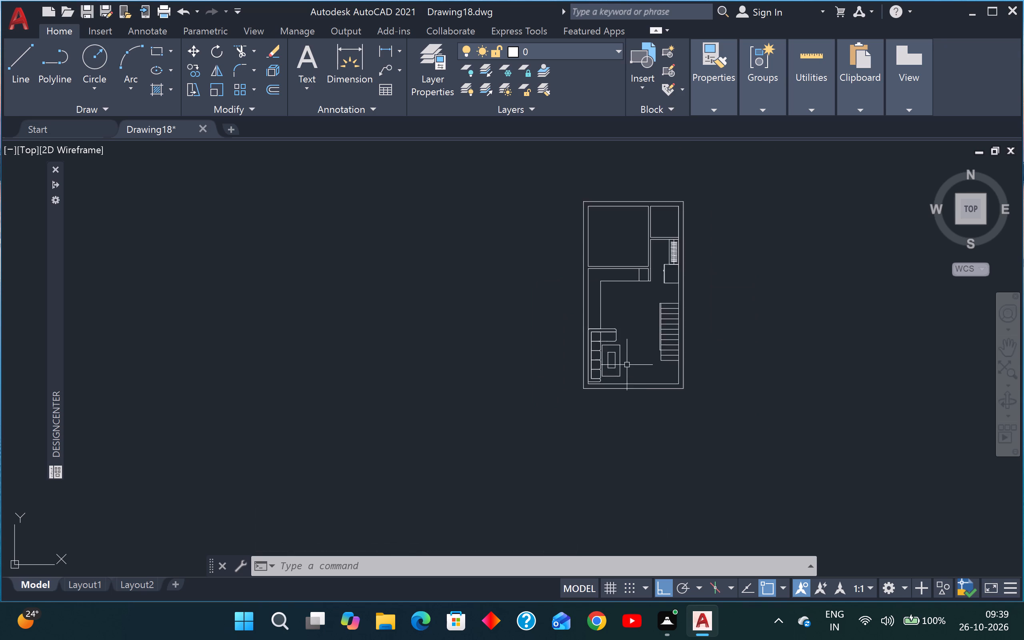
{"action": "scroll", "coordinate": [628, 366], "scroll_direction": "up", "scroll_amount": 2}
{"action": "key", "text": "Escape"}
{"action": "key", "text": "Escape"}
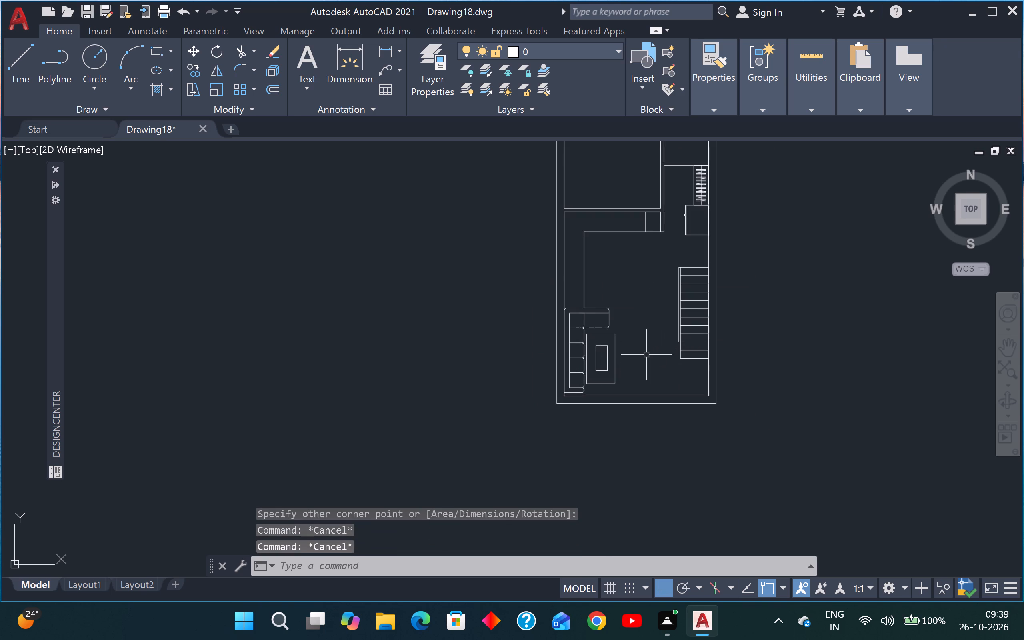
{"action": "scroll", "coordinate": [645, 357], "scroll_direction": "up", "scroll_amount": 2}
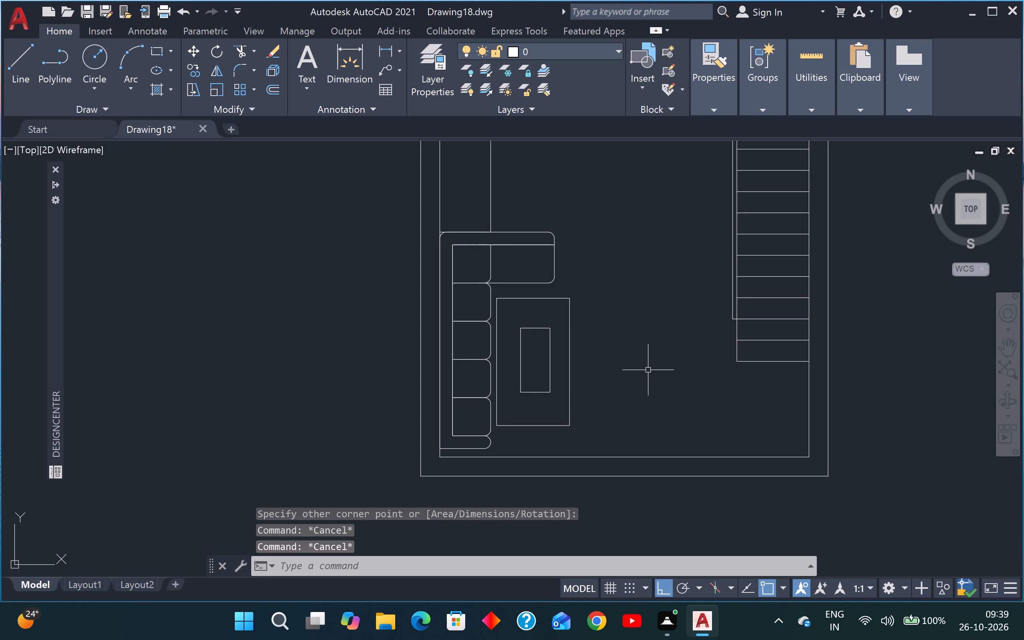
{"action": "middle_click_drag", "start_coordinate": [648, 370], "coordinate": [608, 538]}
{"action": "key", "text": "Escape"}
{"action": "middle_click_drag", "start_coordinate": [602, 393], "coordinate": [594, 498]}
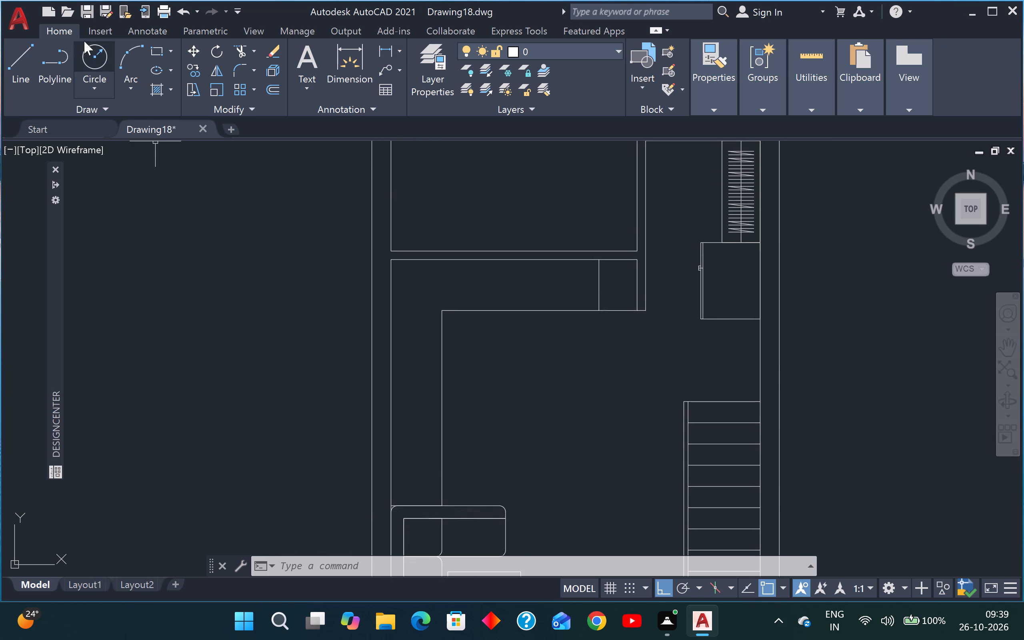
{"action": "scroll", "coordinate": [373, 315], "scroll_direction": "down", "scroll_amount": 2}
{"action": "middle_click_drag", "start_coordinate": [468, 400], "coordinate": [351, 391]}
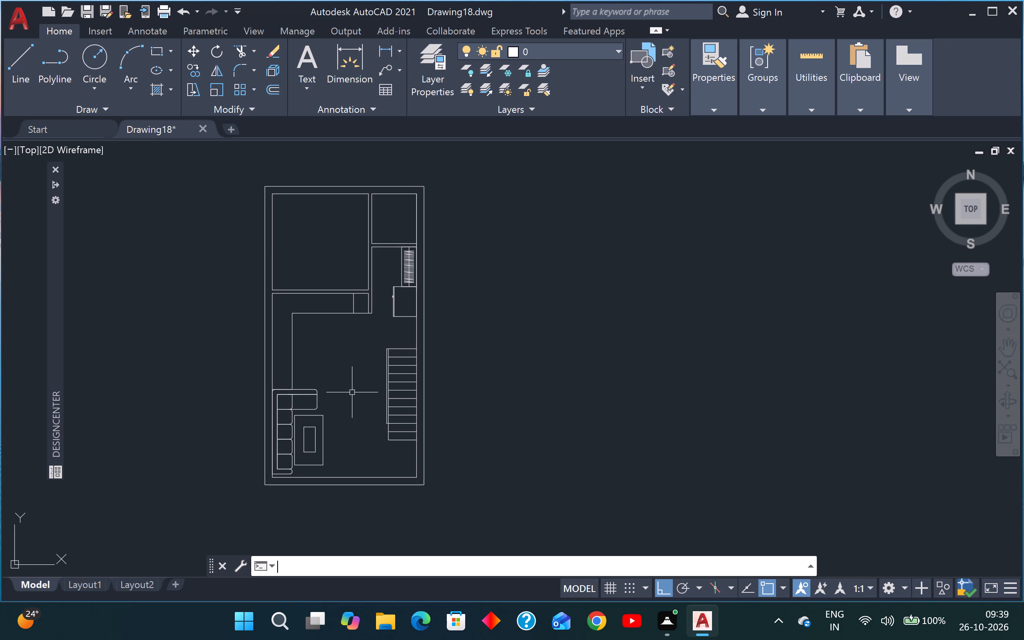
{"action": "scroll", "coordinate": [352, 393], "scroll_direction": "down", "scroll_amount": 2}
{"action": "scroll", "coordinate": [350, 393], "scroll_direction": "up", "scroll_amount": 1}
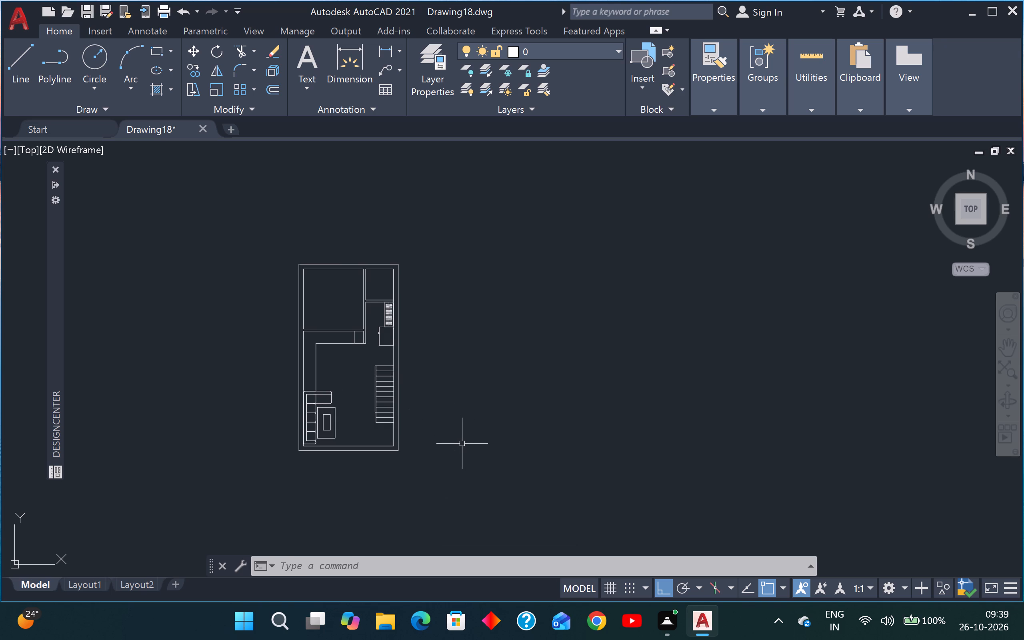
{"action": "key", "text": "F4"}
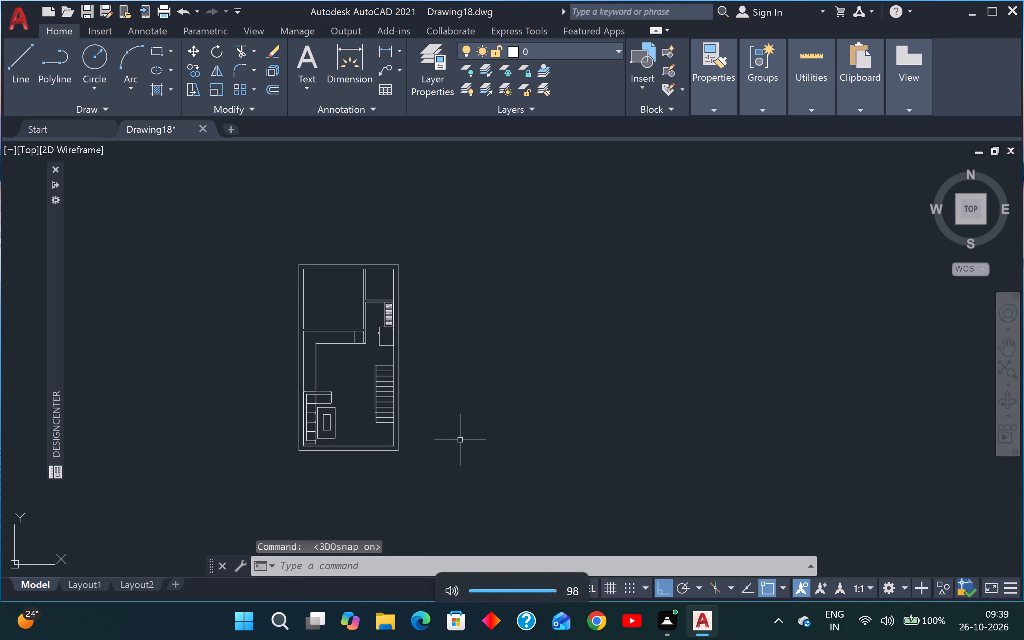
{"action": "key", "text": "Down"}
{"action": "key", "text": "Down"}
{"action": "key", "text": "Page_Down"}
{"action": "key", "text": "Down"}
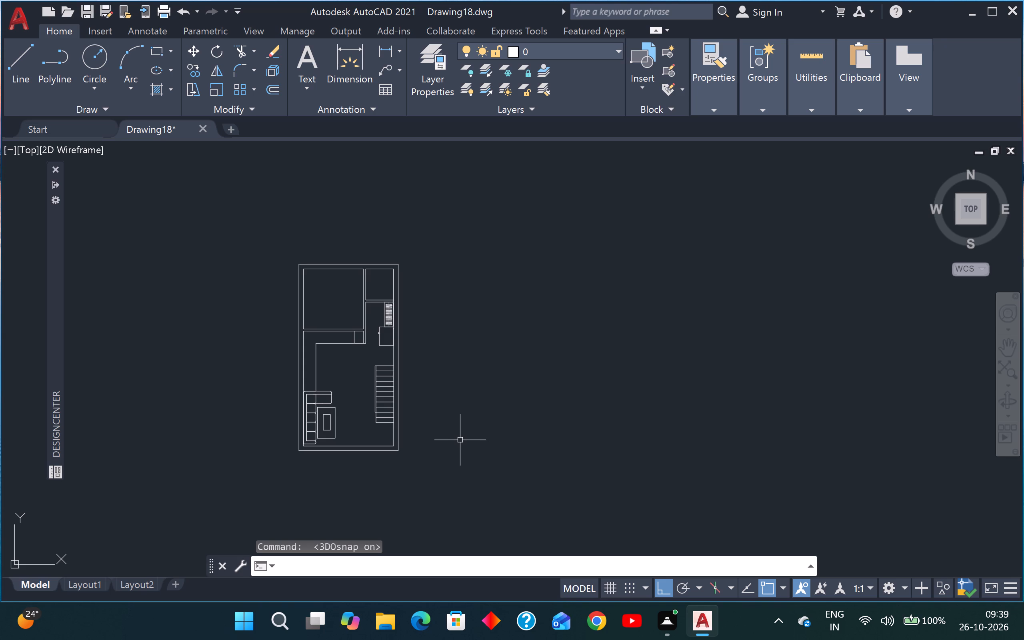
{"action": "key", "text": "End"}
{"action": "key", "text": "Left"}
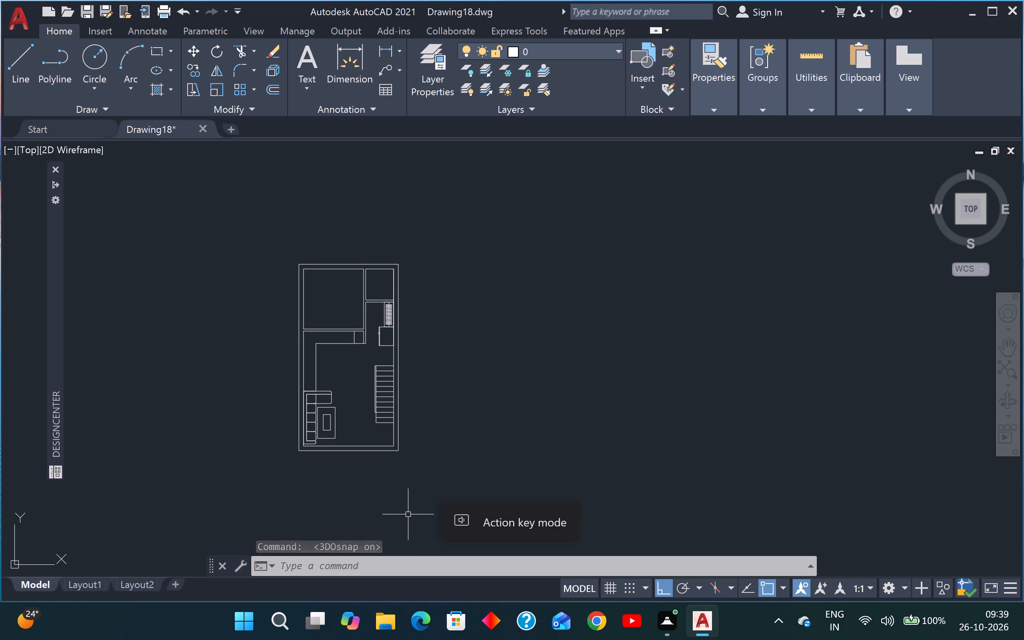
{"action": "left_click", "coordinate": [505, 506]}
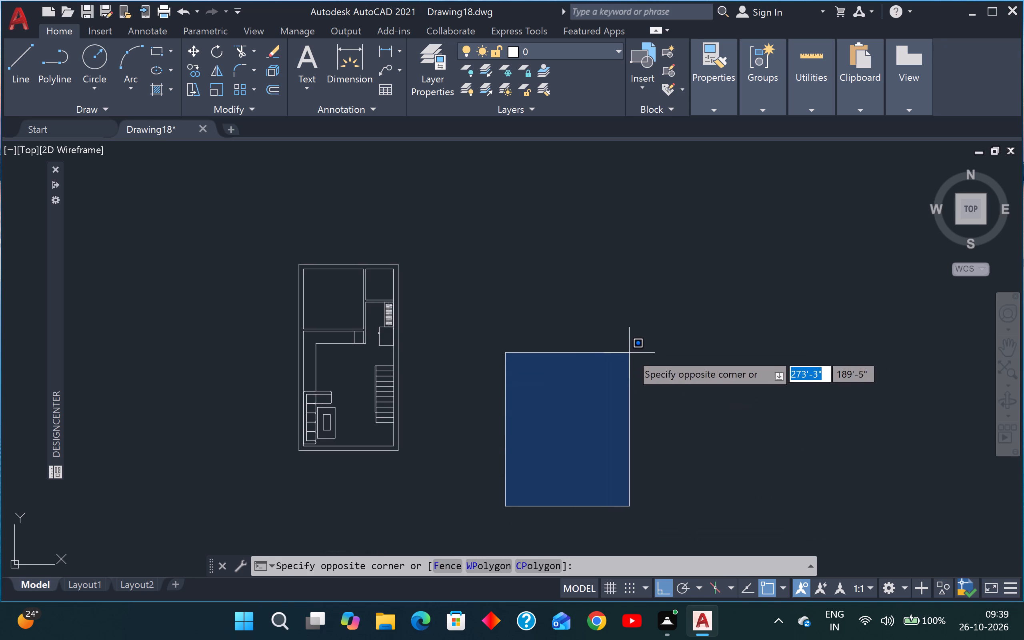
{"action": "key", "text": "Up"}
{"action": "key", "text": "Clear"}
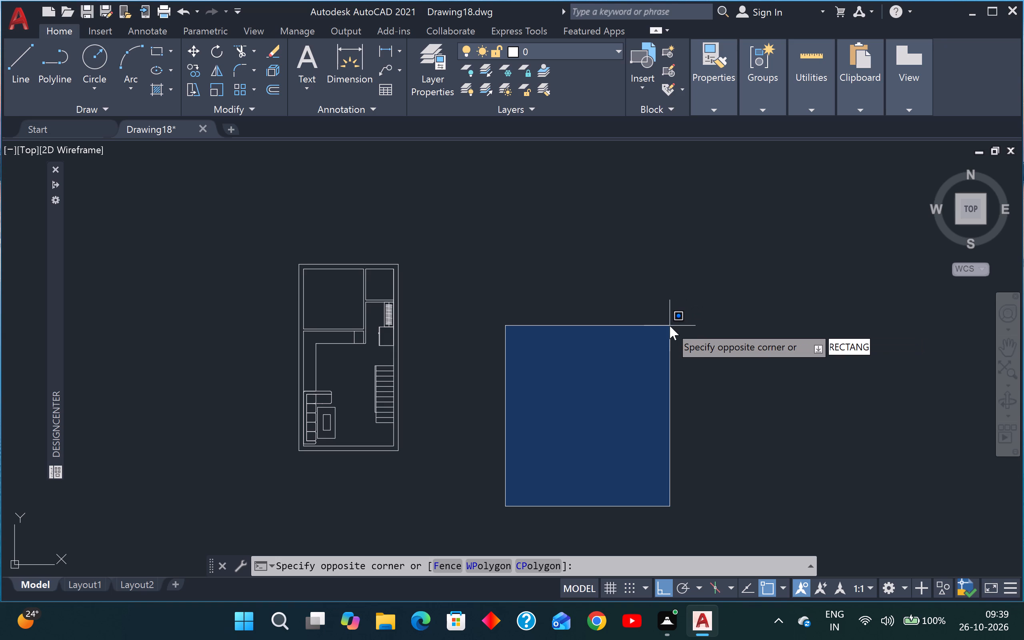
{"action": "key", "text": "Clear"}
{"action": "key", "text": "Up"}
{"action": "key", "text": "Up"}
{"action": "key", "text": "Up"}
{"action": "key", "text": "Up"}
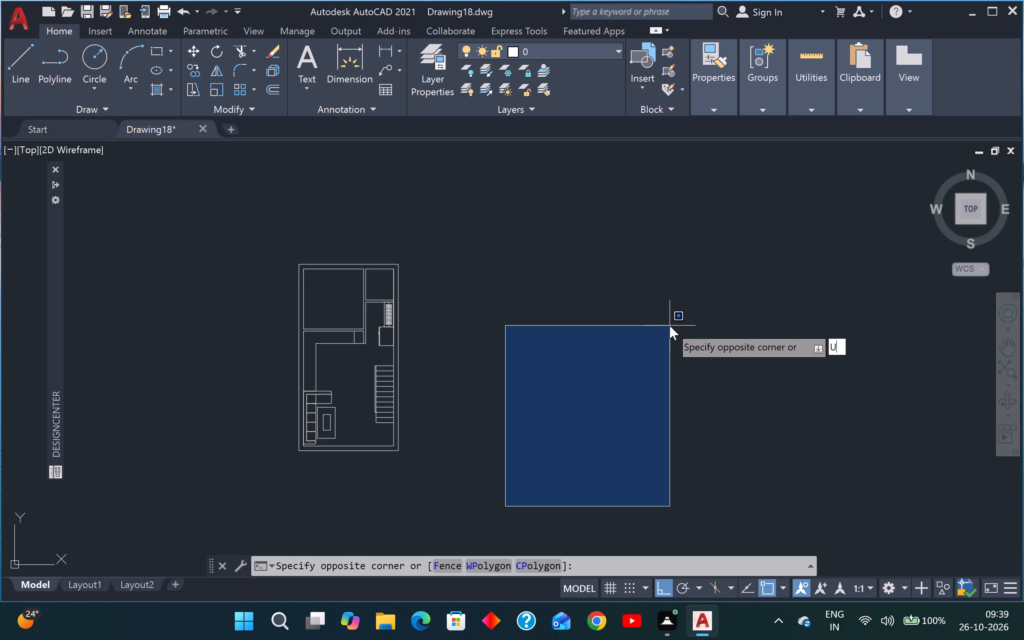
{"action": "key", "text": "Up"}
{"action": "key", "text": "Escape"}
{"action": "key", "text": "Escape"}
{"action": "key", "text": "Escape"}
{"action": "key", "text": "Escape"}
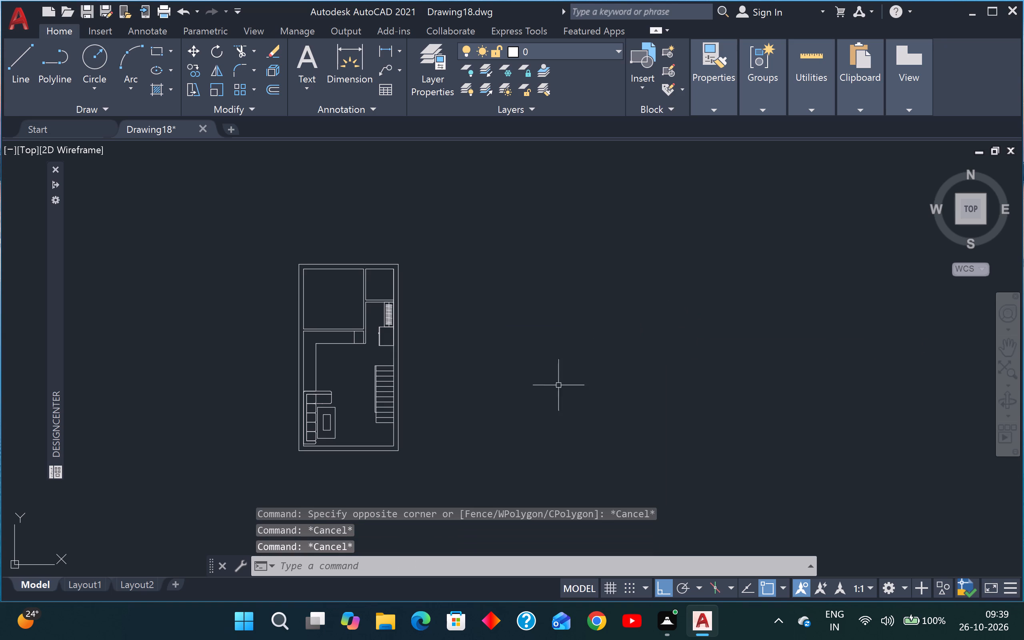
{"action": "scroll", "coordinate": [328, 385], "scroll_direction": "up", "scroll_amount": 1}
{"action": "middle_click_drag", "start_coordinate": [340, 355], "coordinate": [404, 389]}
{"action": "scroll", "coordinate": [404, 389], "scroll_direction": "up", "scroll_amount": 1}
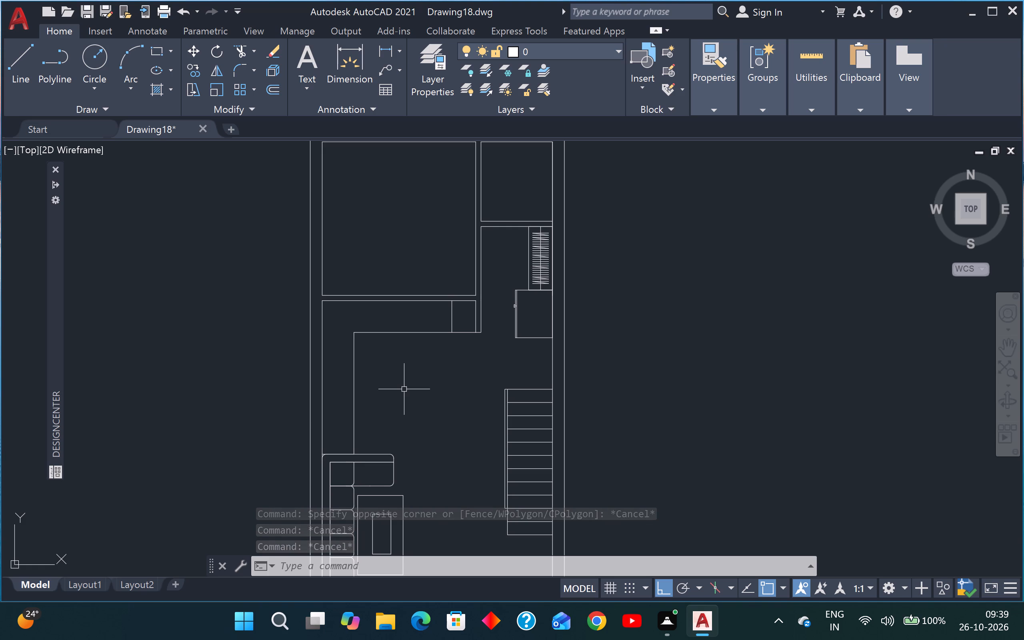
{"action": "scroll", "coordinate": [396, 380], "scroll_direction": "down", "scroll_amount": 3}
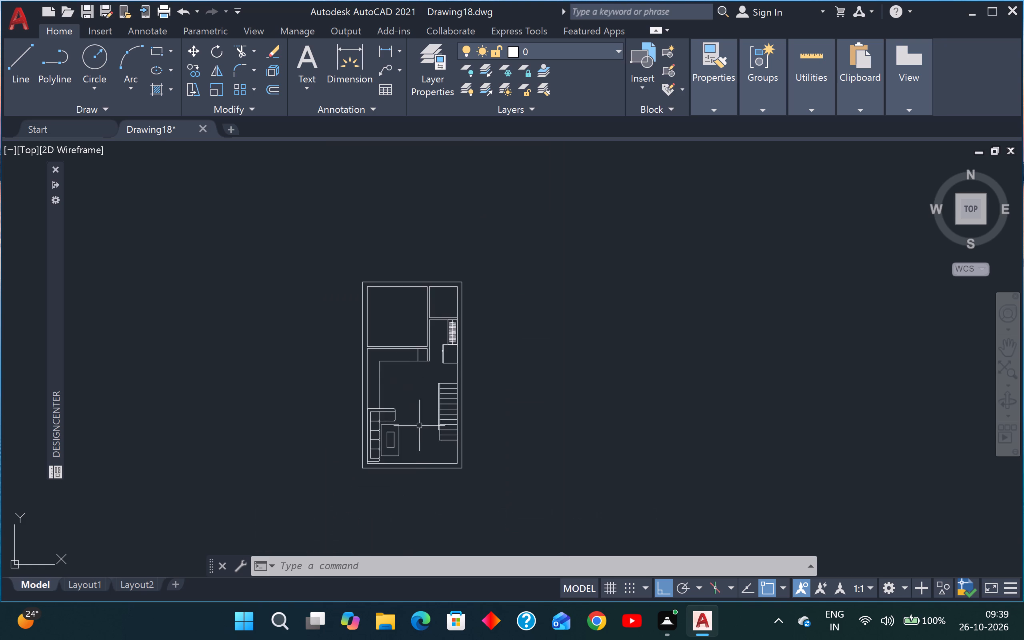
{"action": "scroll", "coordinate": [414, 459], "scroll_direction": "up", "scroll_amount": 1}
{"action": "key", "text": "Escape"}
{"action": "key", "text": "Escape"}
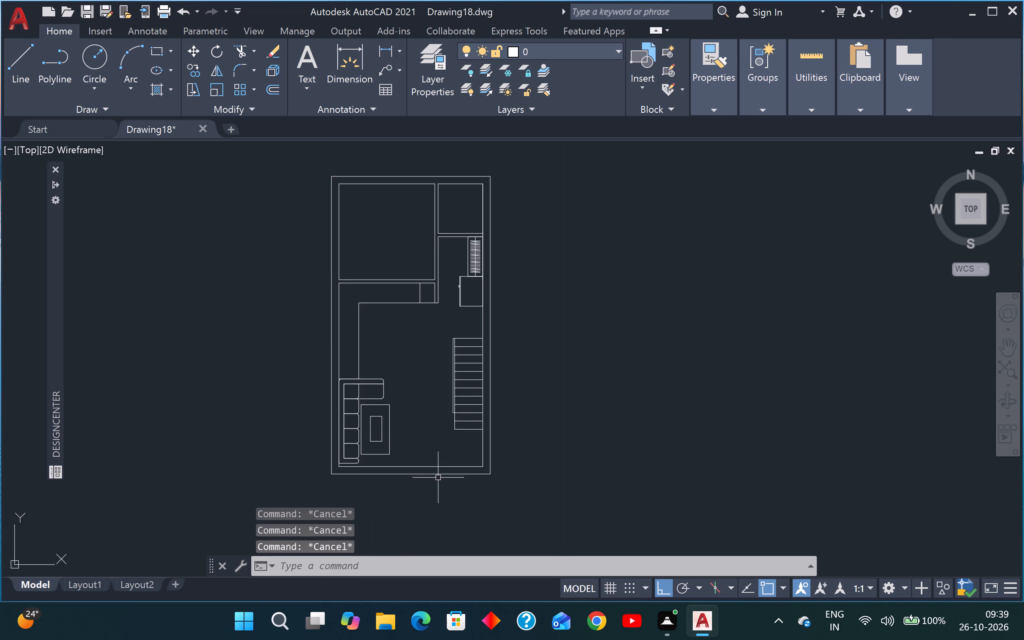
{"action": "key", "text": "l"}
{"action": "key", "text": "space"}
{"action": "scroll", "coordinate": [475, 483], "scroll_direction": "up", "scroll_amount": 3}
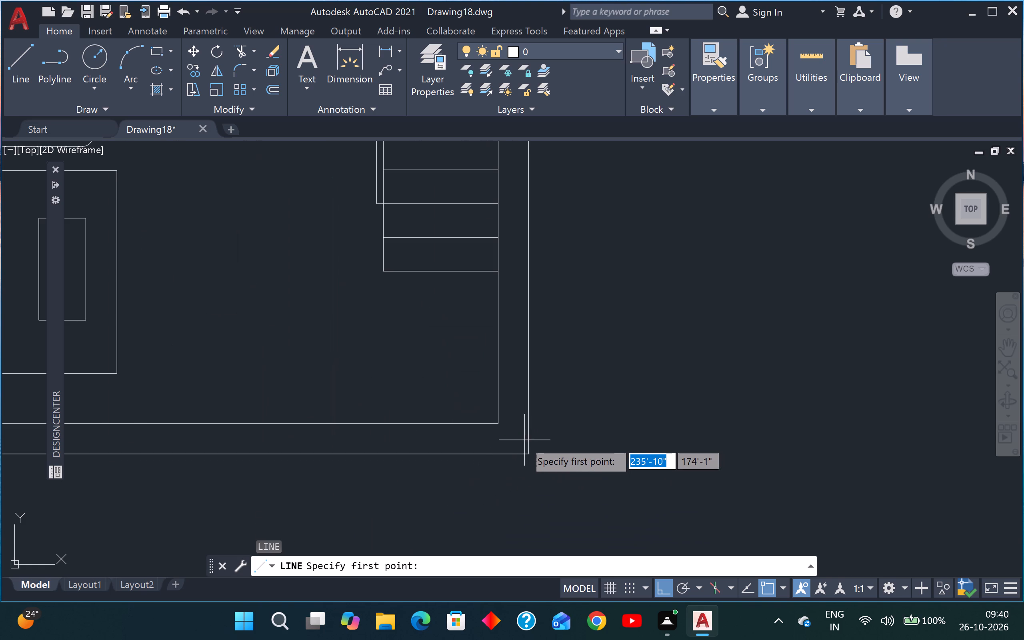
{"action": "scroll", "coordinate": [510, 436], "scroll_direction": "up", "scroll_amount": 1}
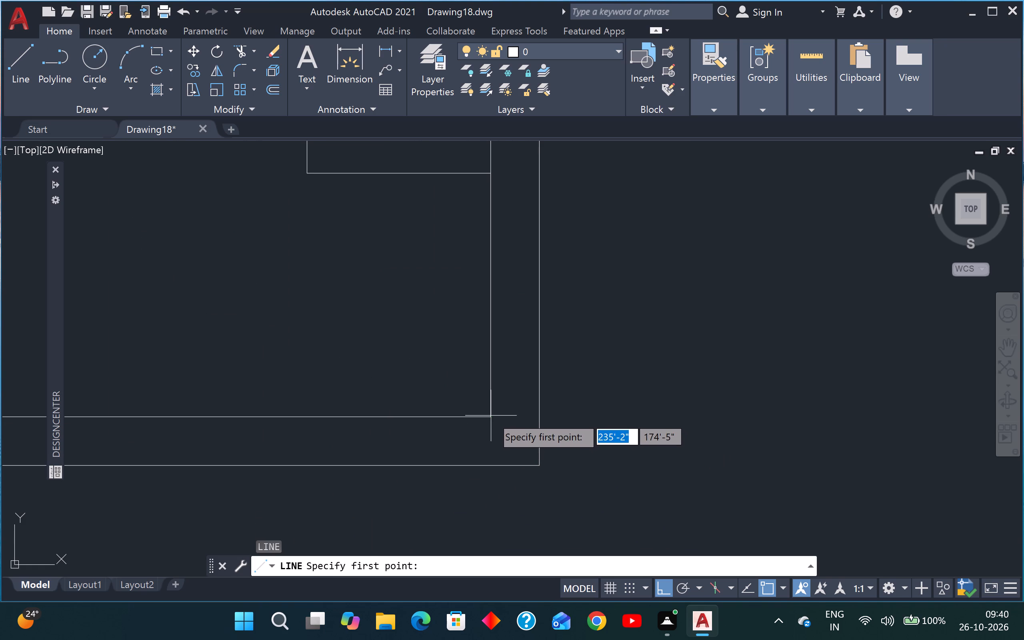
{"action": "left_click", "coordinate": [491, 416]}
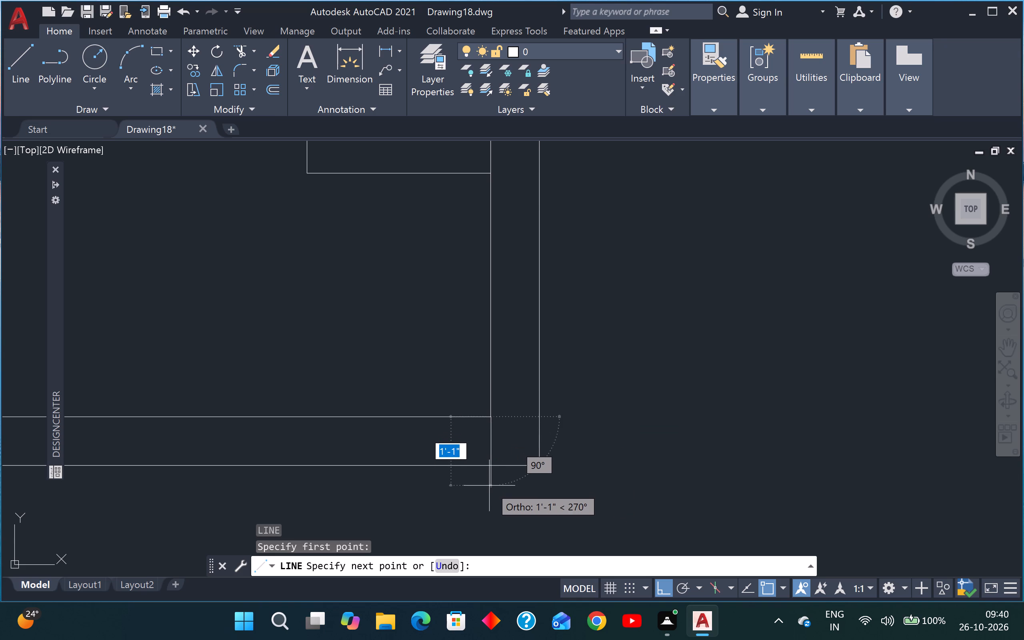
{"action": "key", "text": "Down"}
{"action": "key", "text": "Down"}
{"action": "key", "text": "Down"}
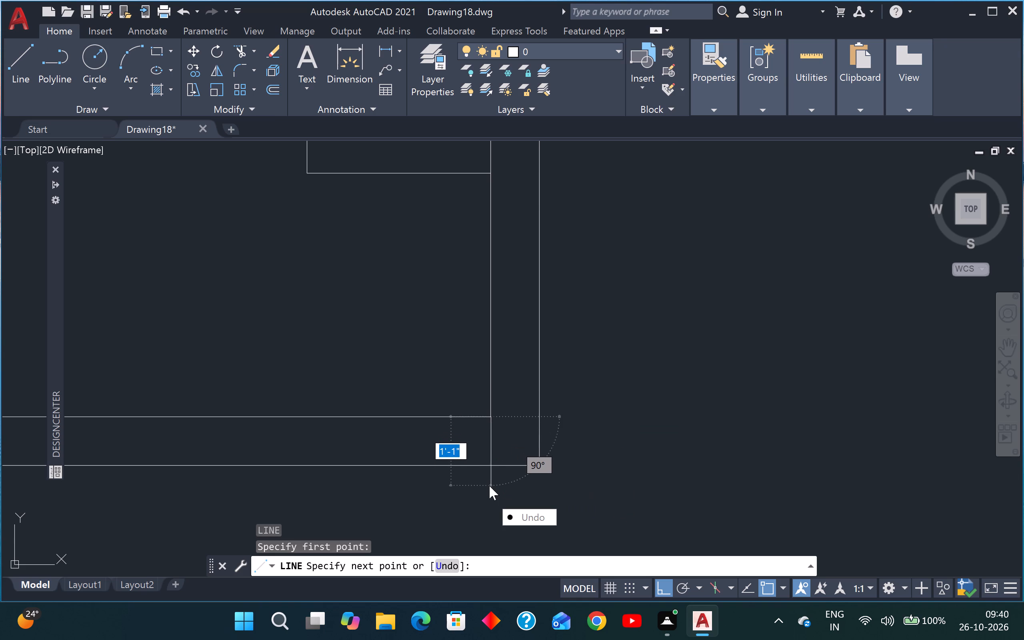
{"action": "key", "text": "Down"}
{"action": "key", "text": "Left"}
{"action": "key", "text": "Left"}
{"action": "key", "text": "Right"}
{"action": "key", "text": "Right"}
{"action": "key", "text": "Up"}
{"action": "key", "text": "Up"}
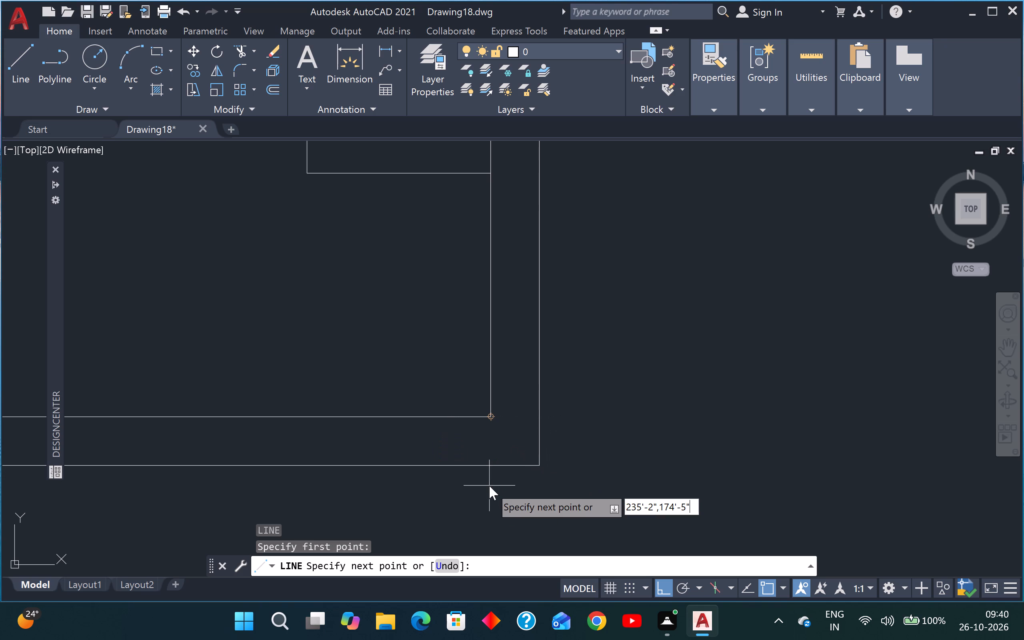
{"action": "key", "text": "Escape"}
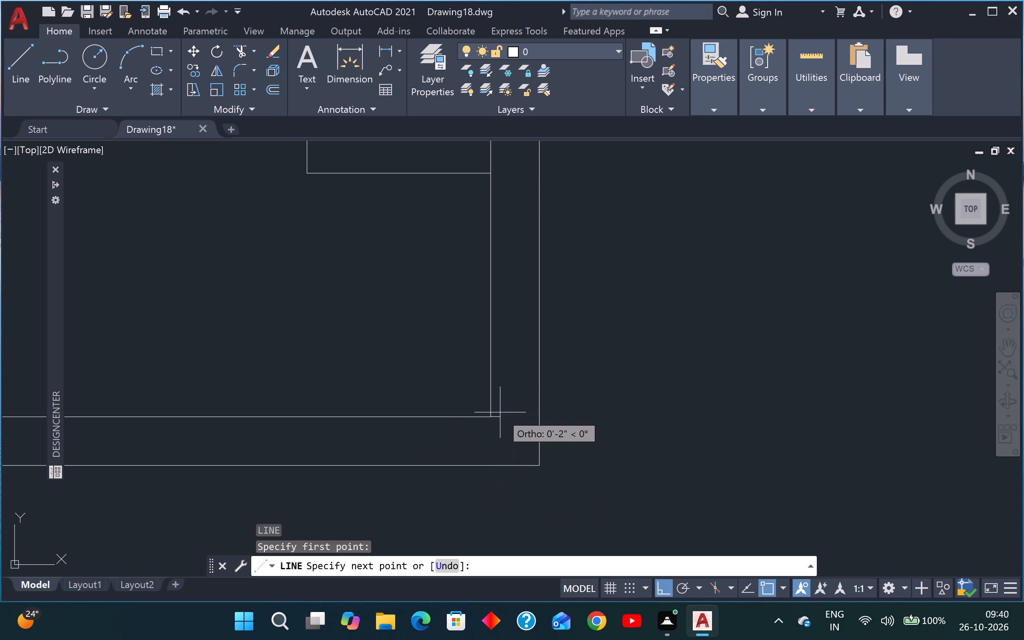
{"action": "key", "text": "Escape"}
Draw a 9" vertical line from the inner wall outline's lower-right corner down across the bottom outer wall.
{"action": "key", "text": "space"}
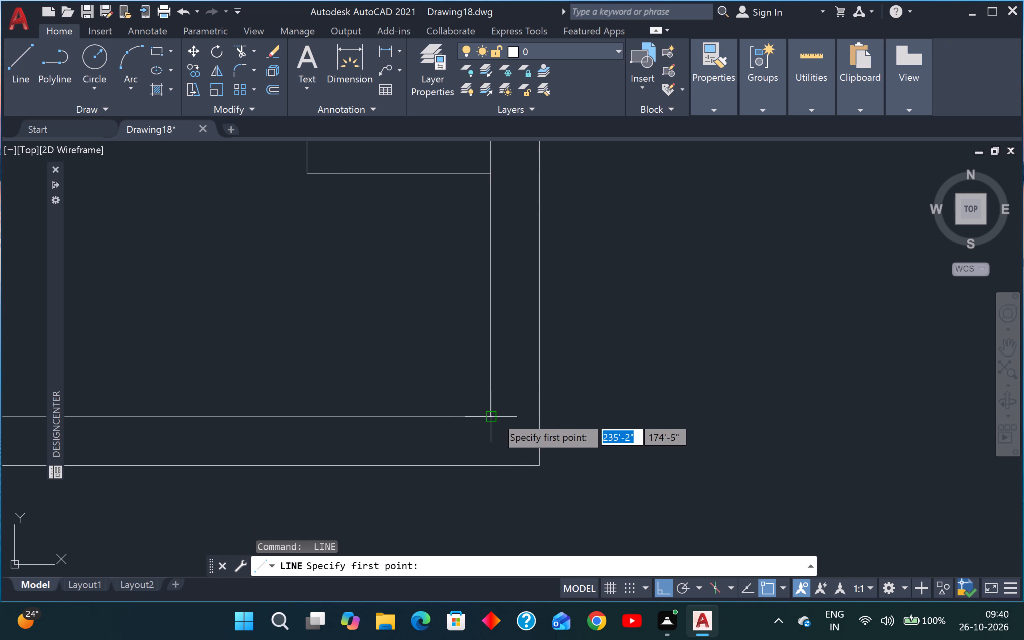
{"action": "left_click", "coordinate": [496, 416]}
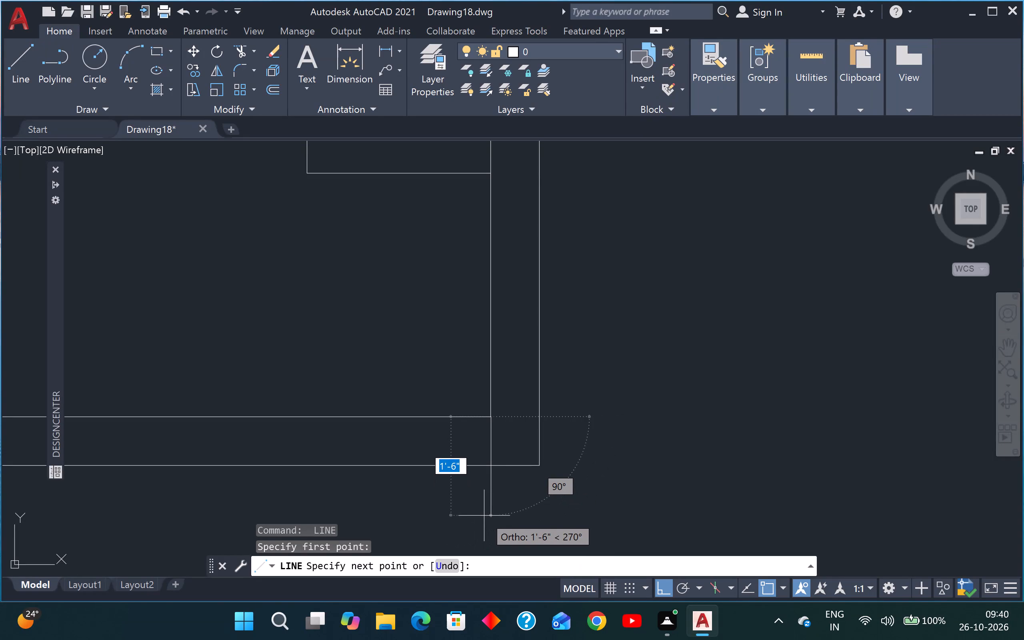
{"action": "key", "text": "Page_Up"}
{"action": "key", "text": "shift+quotedbl"}
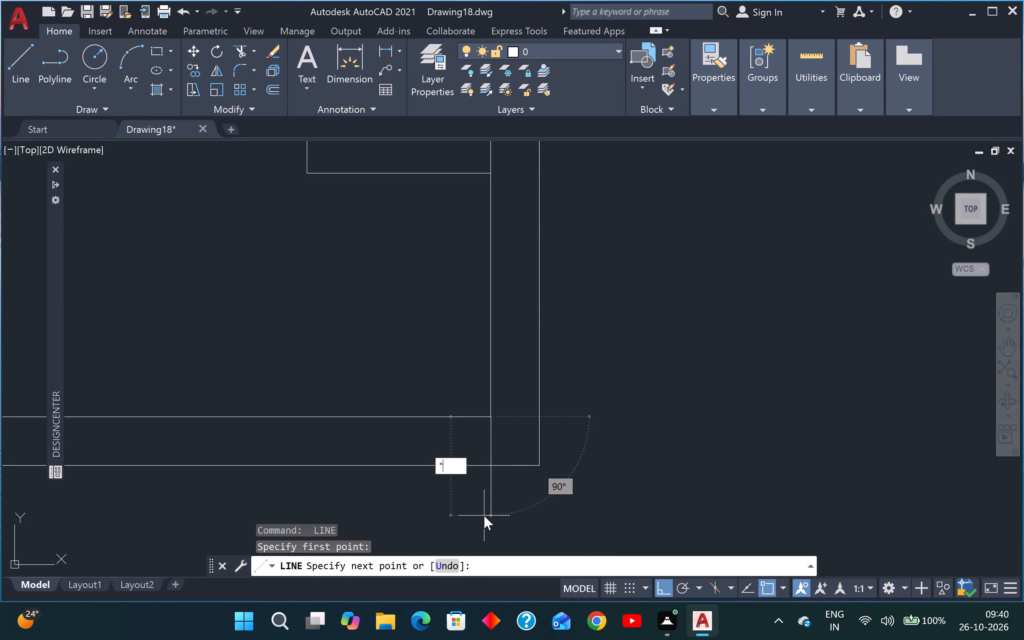
{"action": "key", "text": "BackSpace"}
{"action": "key", "text": "BackSpace"}
{"action": "key", "text": "9"}
{"action": "key", "text": "shift+quotedbl"}
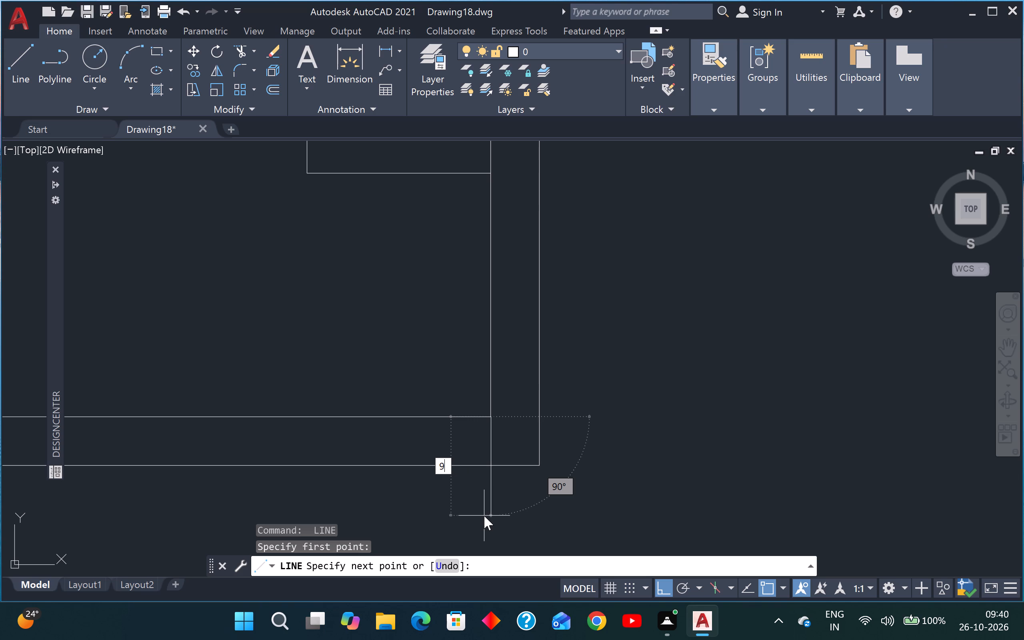
{"action": "key", "text": "Return"}
{"action": "key", "text": "Escape"}
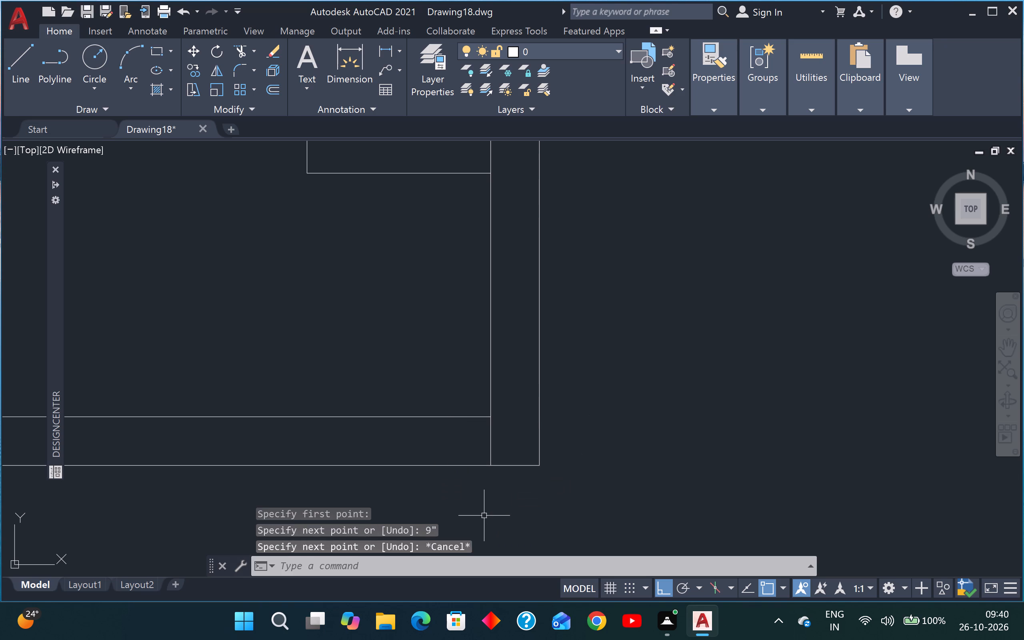
Draw a 4" horizontal line from the large upper-left room's lower-right corner across the adjoining vertical partition.
{"action": "scroll", "coordinate": [484, 514], "scroll_direction": "down", "scroll_amount": 4}
{"action": "middle_click_drag", "start_coordinate": [408, 431], "coordinate": [436, 499]}
{"action": "scroll", "coordinate": [436, 219], "scroll_direction": "up", "scroll_amount": 4}
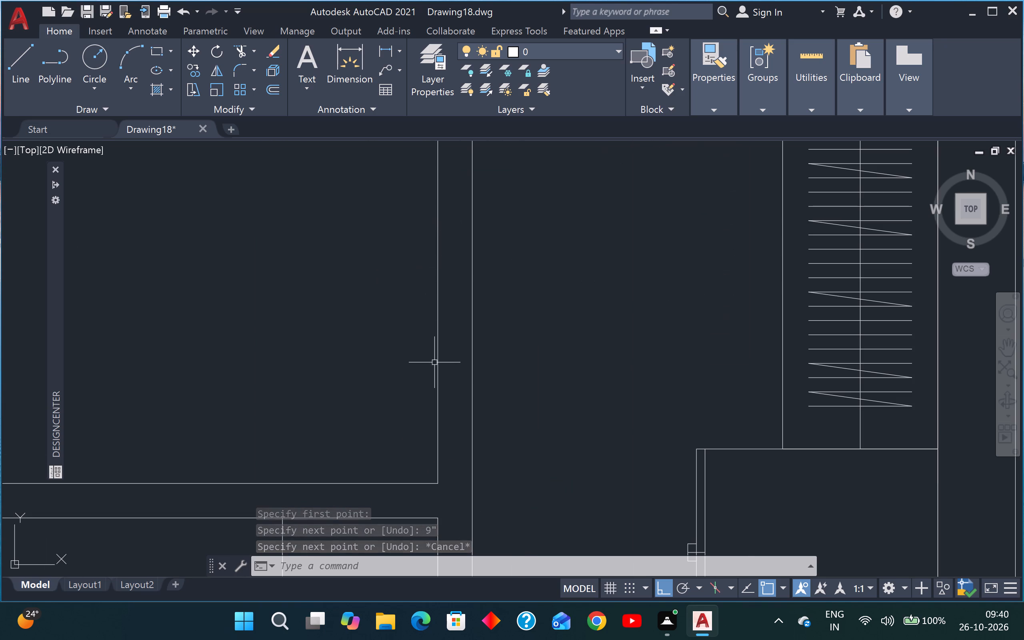
{"action": "key", "text": "space"}
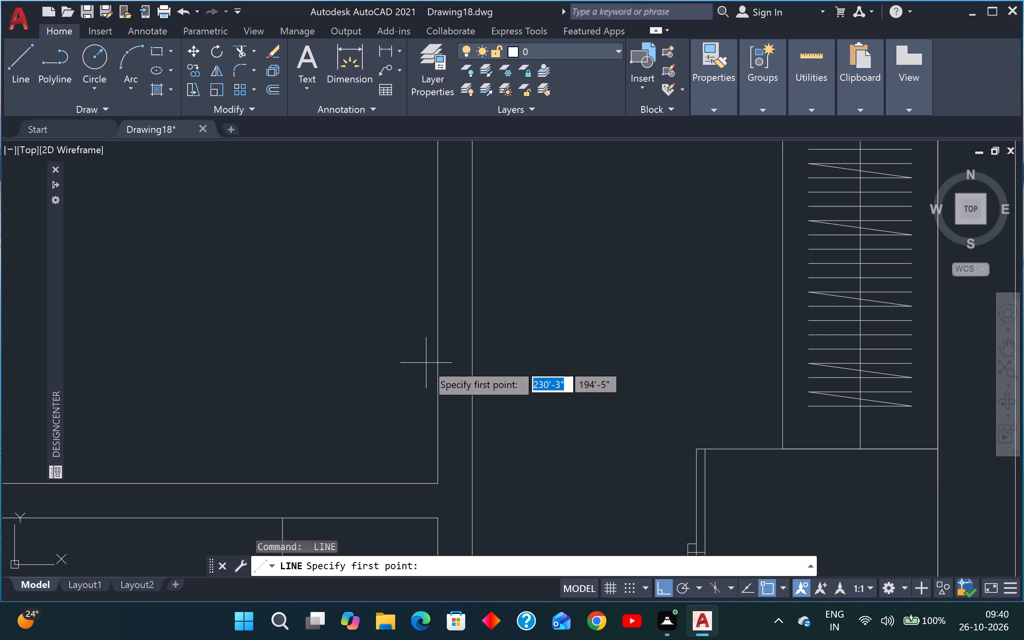
{"action": "left_click", "coordinate": [437, 486]}
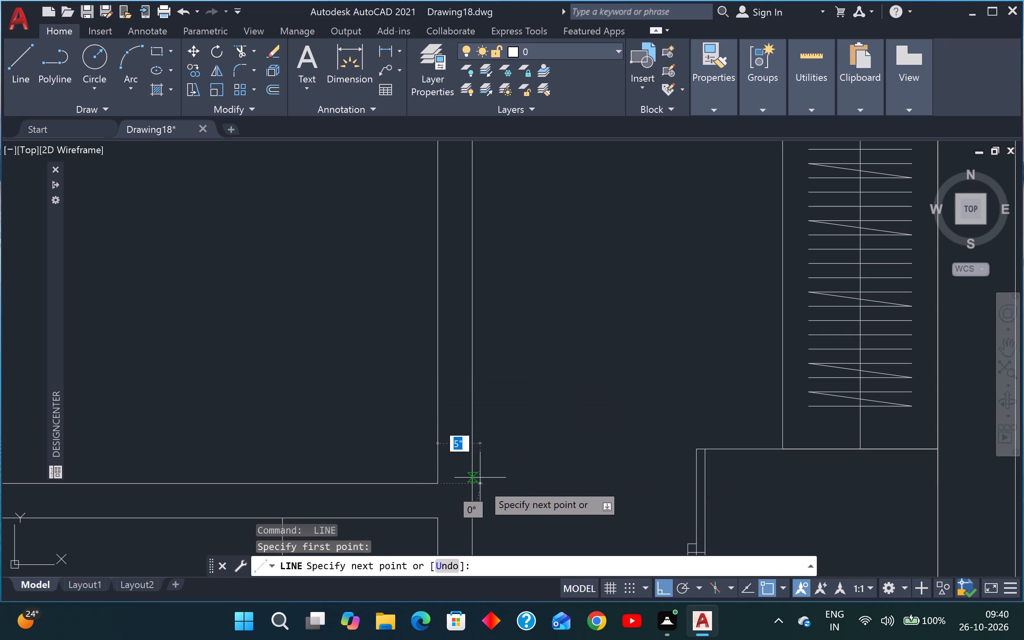
{"action": "key", "text": "Left"}
{"action": "key", "text": "shift+quotedbl"}
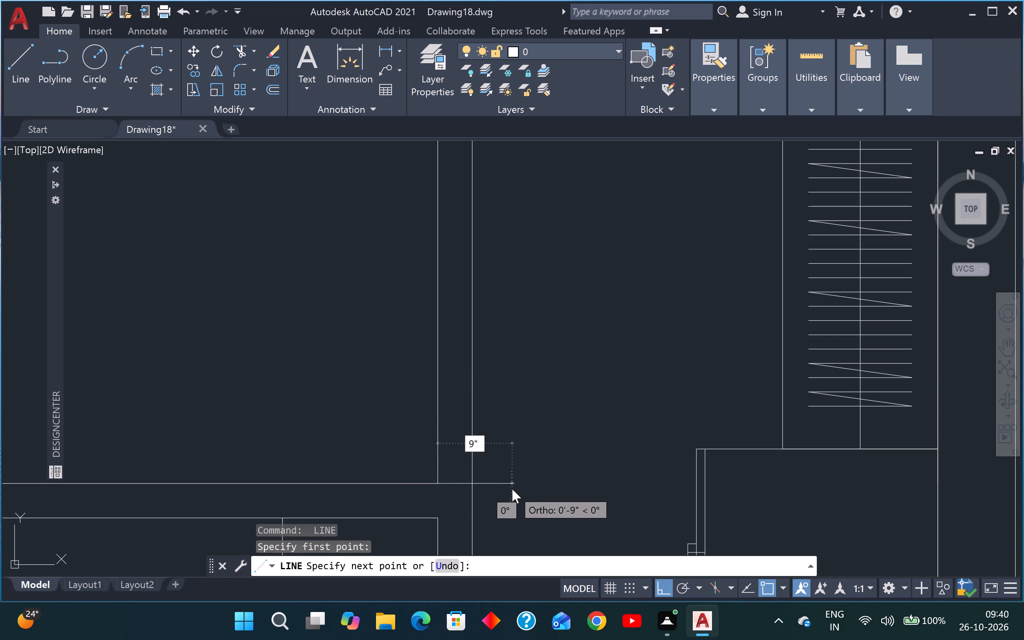
{"action": "key", "text": "BackSpace"}
{"action": "key", "text": "BackSpace"}
{"action": "key", "text": "Right"}
{"action": "key", "text": "Right"}
{"action": "key", "text": "BackSpace"}
{"action": "key", "text": "BackSpace"}
{"action": "key", "text": "Left"}
{"action": "key", "text": "shift+quotedbl"}
{"action": "key", "text": "BackSpace"}
{"action": "key", "text": "4"}
{"action": "key", "text": "shift+quotedbl"}
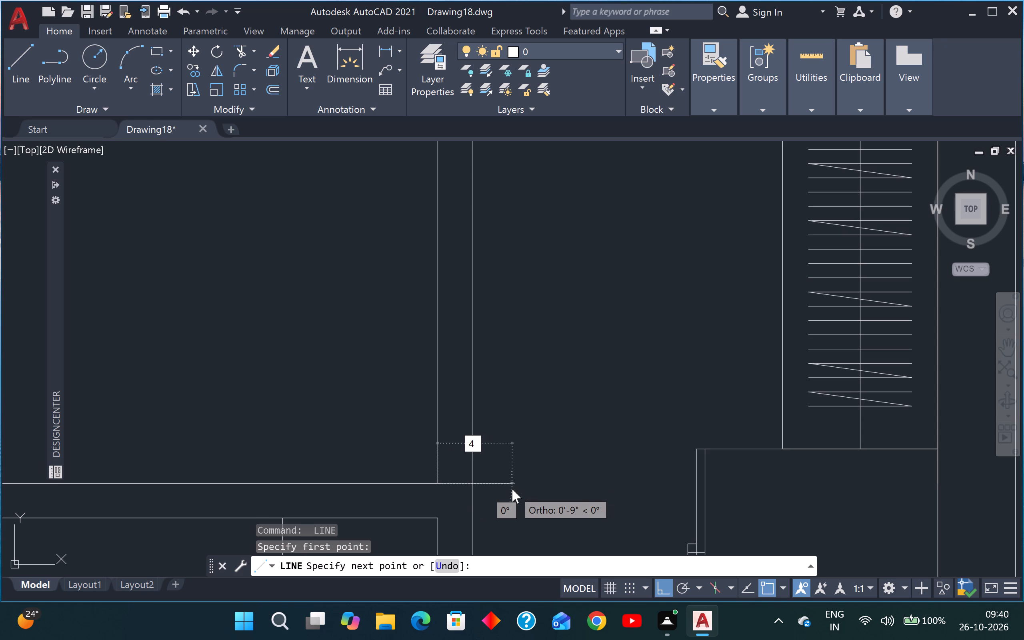
{"action": "key", "text": "Return"}
{"action": "key", "text": "Escape"}
Draw a 4" vertical line across the partition below the small upper-right room, from the room's lower-left corner.
{"action": "scroll", "coordinate": [587, 453], "scroll_direction": "down", "scroll_amount": 3}
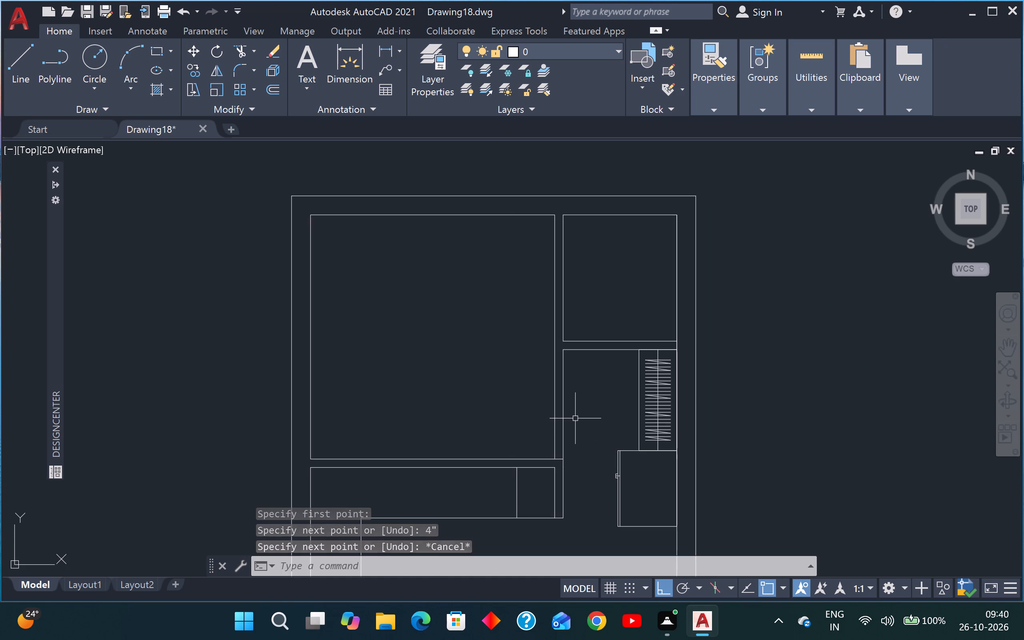
{"action": "type", "text": "l"}
{"action": "key", "text": "space"}
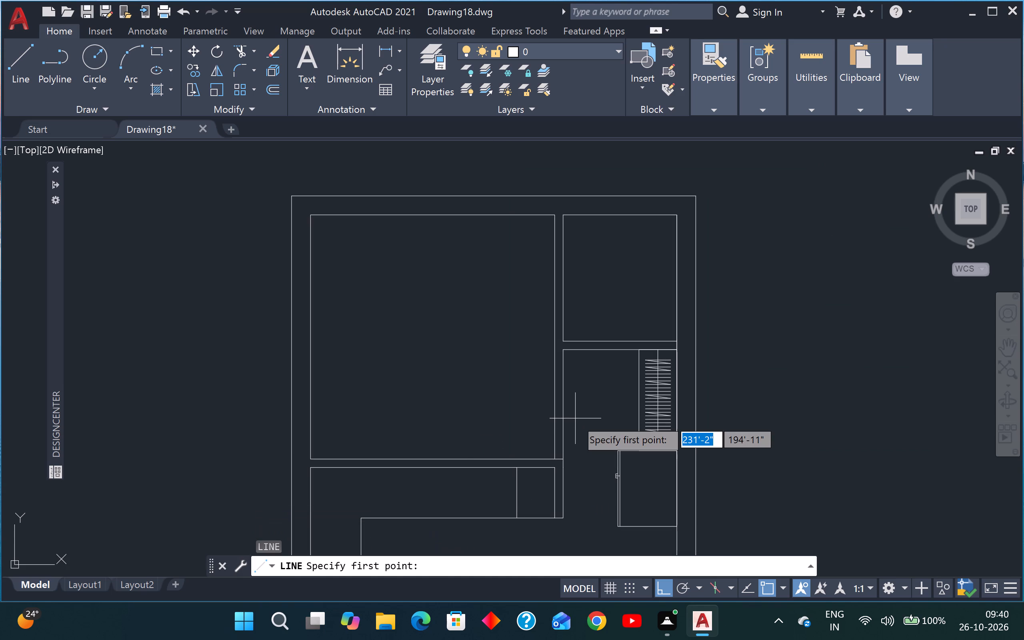
{"action": "scroll", "coordinate": [561, 344], "scroll_direction": "up", "scroll_amount": 3}
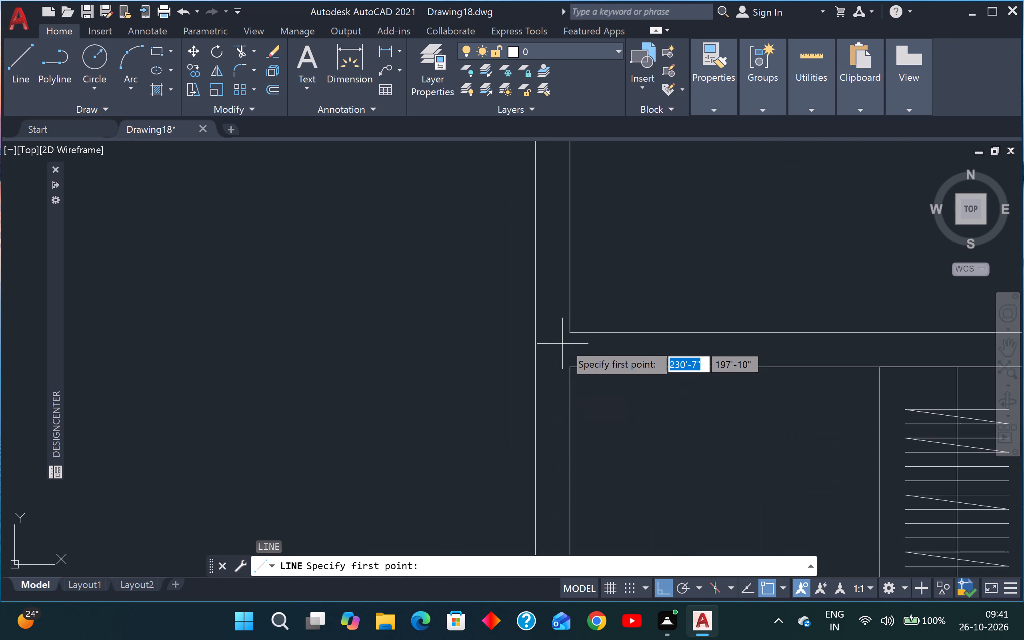
{"action": "left_click", "coordinate": [567, 329]}
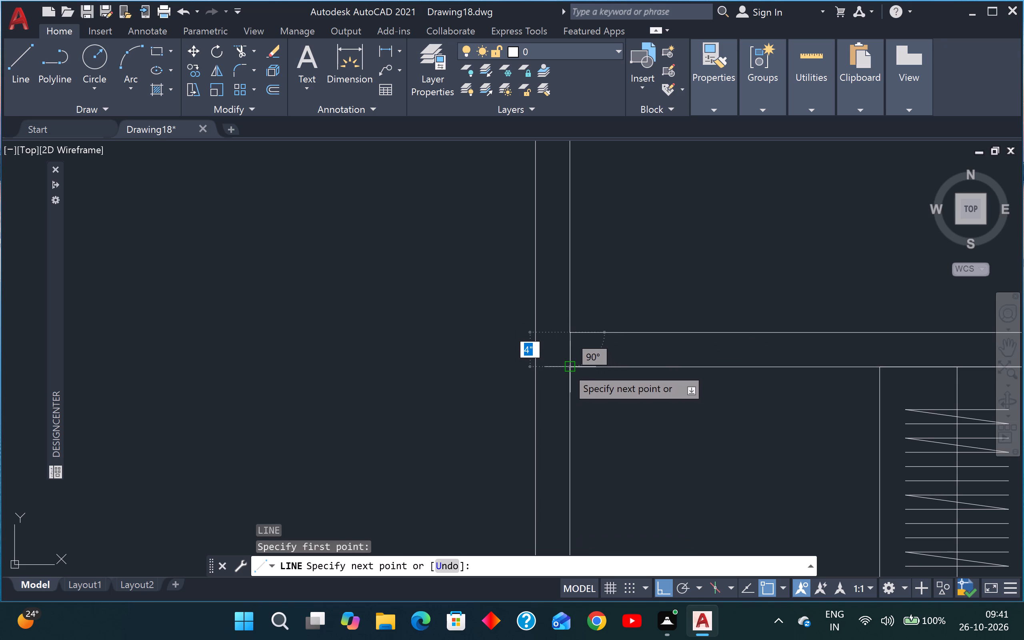
{"action": "left_click", "coordinate": [566, 366]}
{"action": "key", "text": "Escape"}
{"action": "key", "text": "o"}
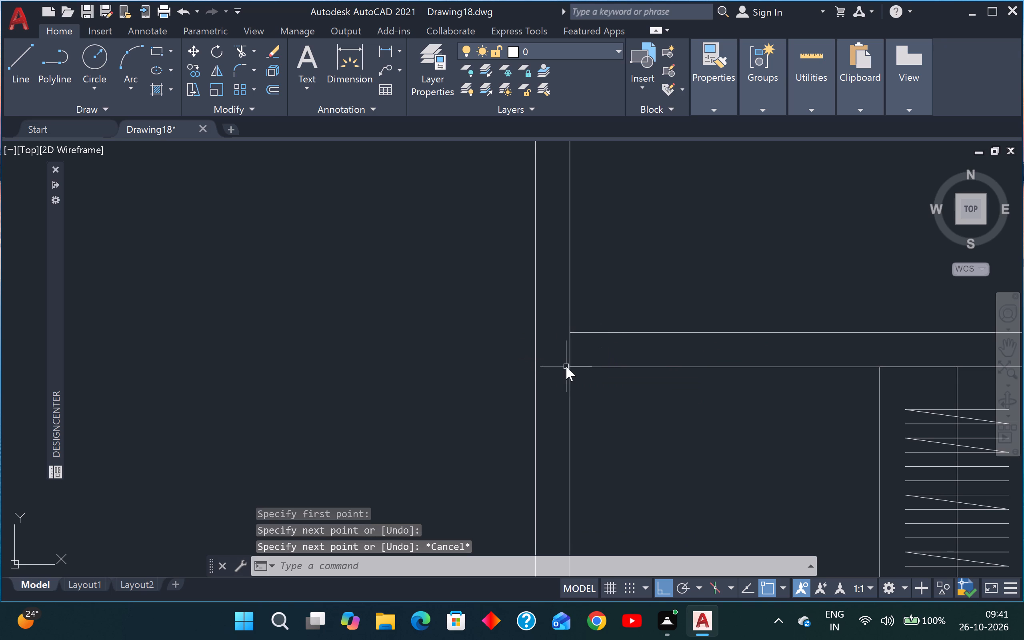
{"action": "key", "text": "Escape"}
Offset the 4" vertical line across the partition below the small upper-right room by 6" to the right.
{"action": "scroll", "coordinate": [552, 372], "scroll_direction": "down", "scroll_amount": 3}
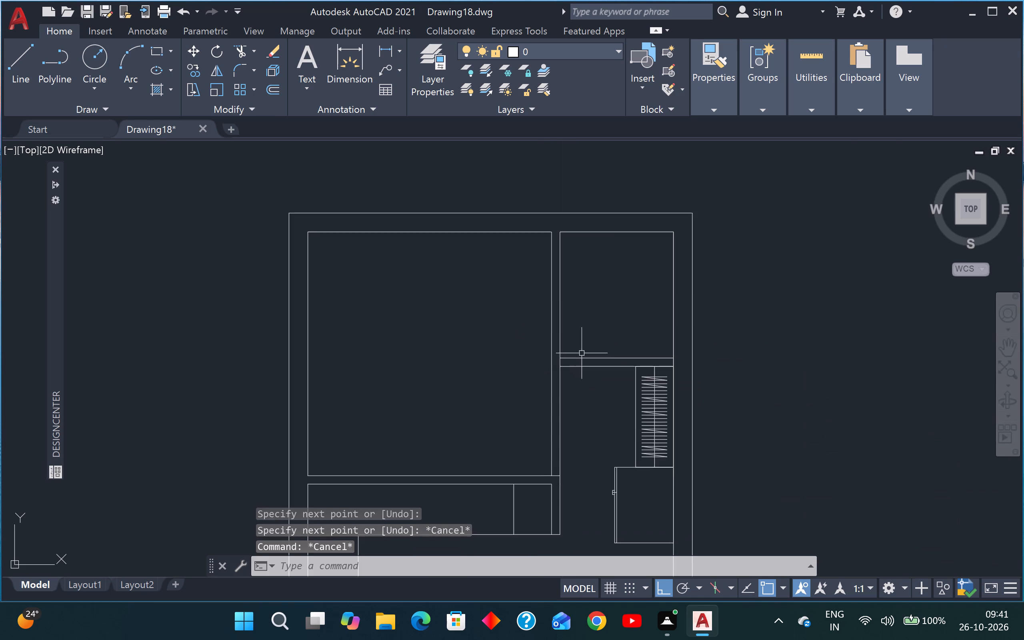
{"action": "scroll", "coordinate": [611, 442], "scroll_direction": "up", "scroll_amount": 2}
{"action": "key", "text": "Escape"}
{"action": "type", "text": "o"}
{"action": "key", "text": "space"}
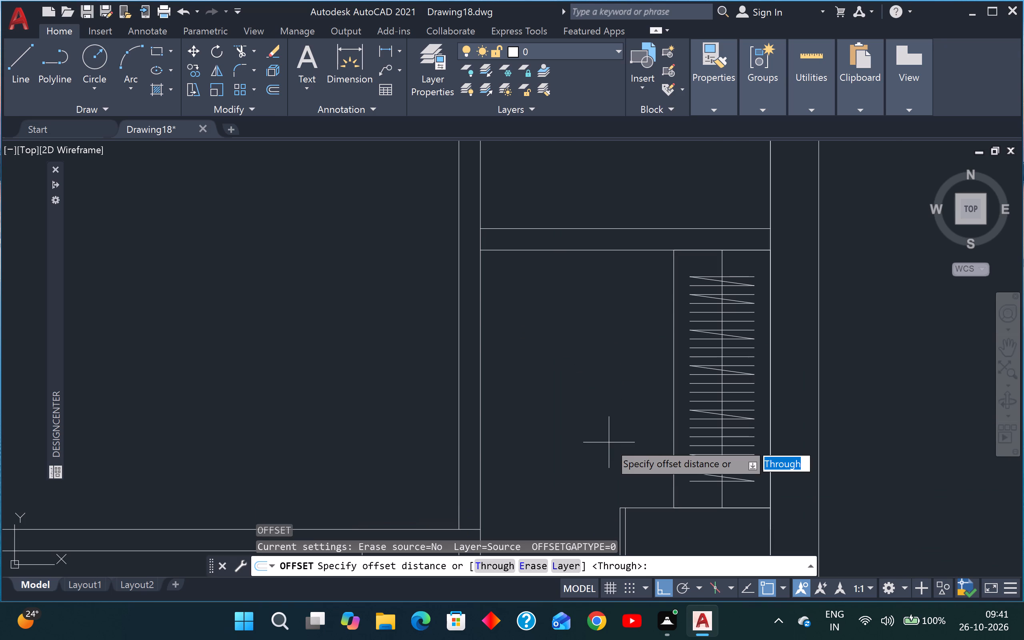
{"action": "key", "text": "Right"}
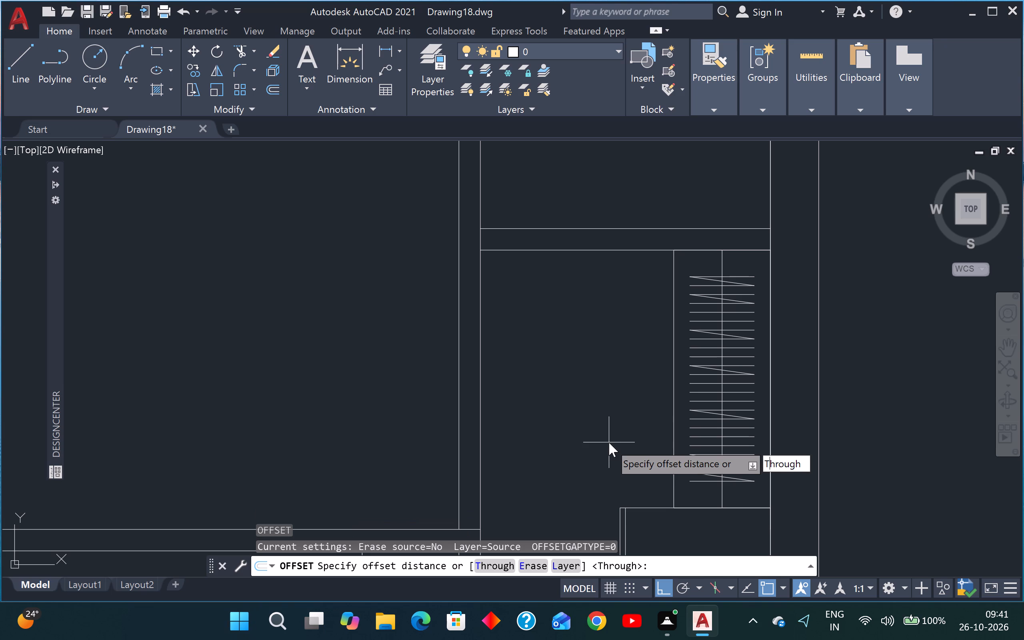
{"action": "key", "text": "shift+quotedbl"}
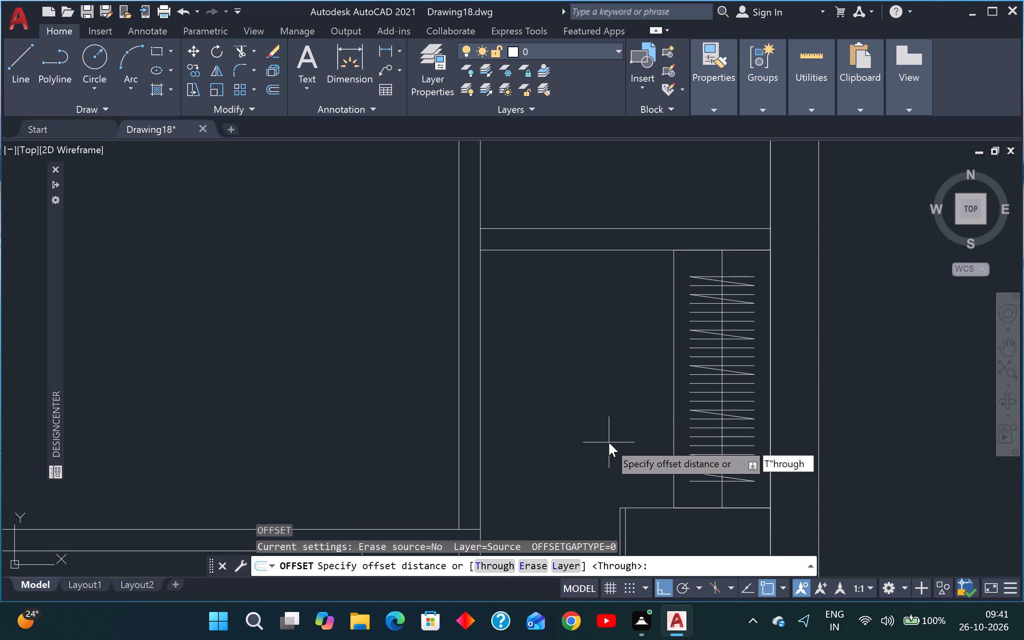
{"action": "key", "text": "BackSpace"}
{"action": "key", "text": "Right"}
{"action": "key", "text": "Right"}
{"action": "key", "text": "Right"}
{"action": "key", "text": "Right"}
{"action": "key", "text": "Right"}
{"action": "key", "text": "Right"}
{"action": "key", "text": "Right"}
{"action": "key", "text": "Right"}
{"action": "key", "text": "Right"}
{"action": "key", "text": "Right"}
{"action": "key", "text": "Right"}
{"action": "key", "text": "Right"}
{"action": "key", "text": "Right"}
{"action": "key", "text": "Right"}
{"action": "key", "text": "Right"}
{"action": "key", "text": "Right"}
{"action": "key", "text": "Right"}
{"action": "key", "text": "BackSpace"}
{"action": "key", "text": "BackSpace"}
{"action": "key", "text": "BackSpace"}
{"action": "key", "text": "BackSpace"}
{"action": "key", "text": "BackSpace"}
{"action": "key", "text": "BackSpace"}
{"action": "key", "text": "BackSpace"}
{"action": "key", "text": "BackSpace"}
{"action": "key", "text": "BackSpace"}
{"action": "key", "text": "BackSpace"}
{"action": "key", "text": "BackSpace"}
{"action": "key", "text": "BackSpace"}
{"action": "key", "text": "BackSpace"}
{"action": "key", "text": "BackSpace"}
{"action": "key", "text": "BackSpace"}
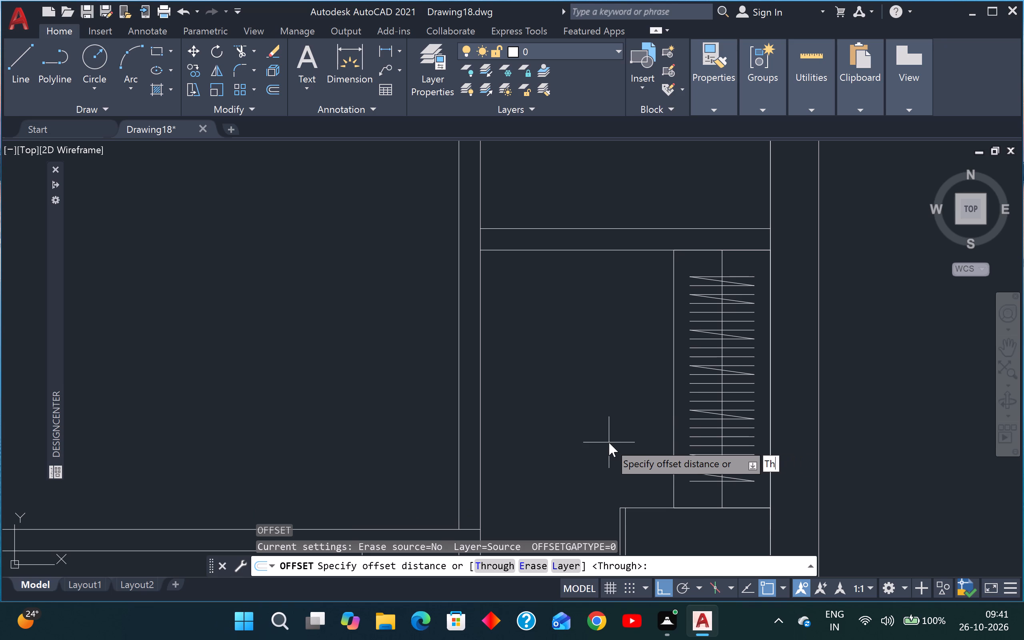
{"action": "key", "text": "6"}
{"action": "key", "text": "shift+quotedbl"}
{"action": "key", "text": "Return"}
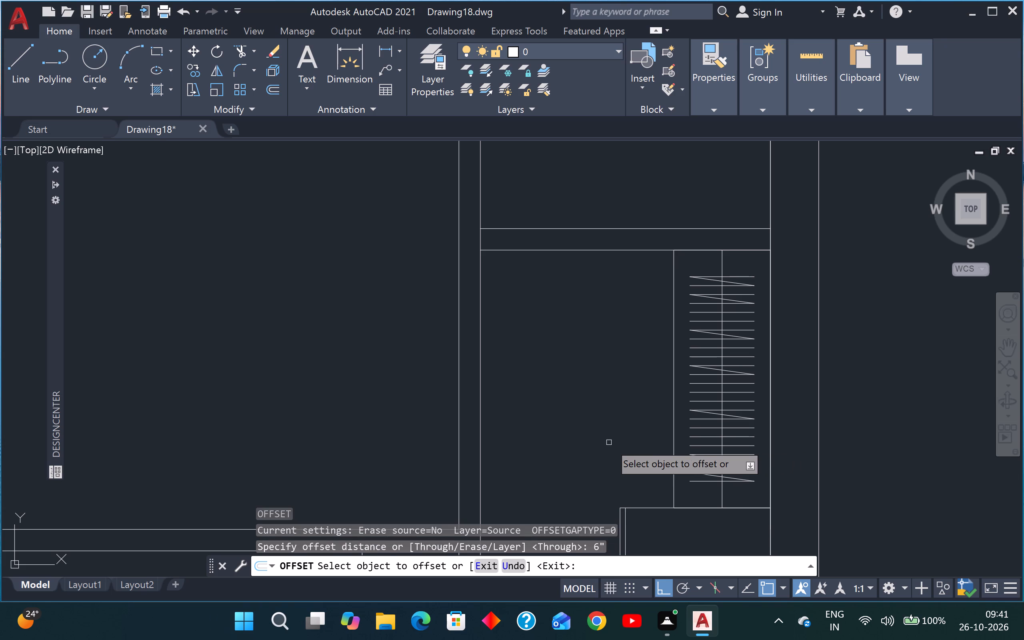
{"action": "left_click", "coordinate": [480, 239]}
{"action": "left_click", "coordinate": [553, 240]}
Offset the 4" horizontal line across the vertical partition beside the large upper-left room by 6" upward.
{"action": "scroll", "coordinate": [540, 249], "scroll_direction": "down", "scroll_amount": 3}
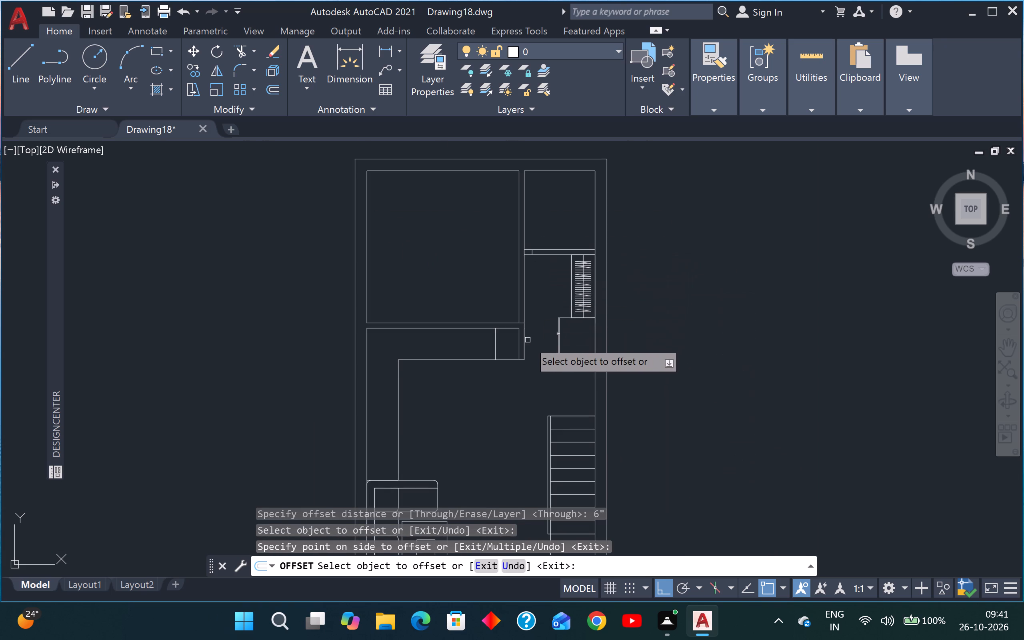
{"action": "scroll", "coordinate": [527, 340], "scroll_direction": "up", "scroll_amount": 4}
{"action": "left_click", "coordinate": [483, 231]}
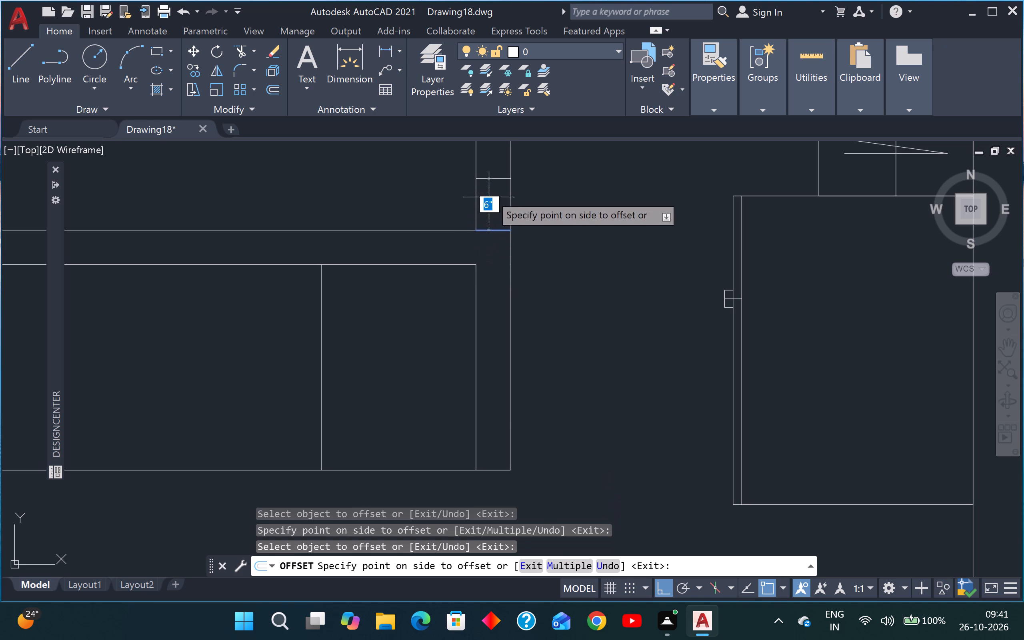
{"action": "left_click", "coordinate": [490, 192]}
{"action": "scroll", "coordinate": [490, 192], "scroll_direction": "down", "scroll_amount": 5}
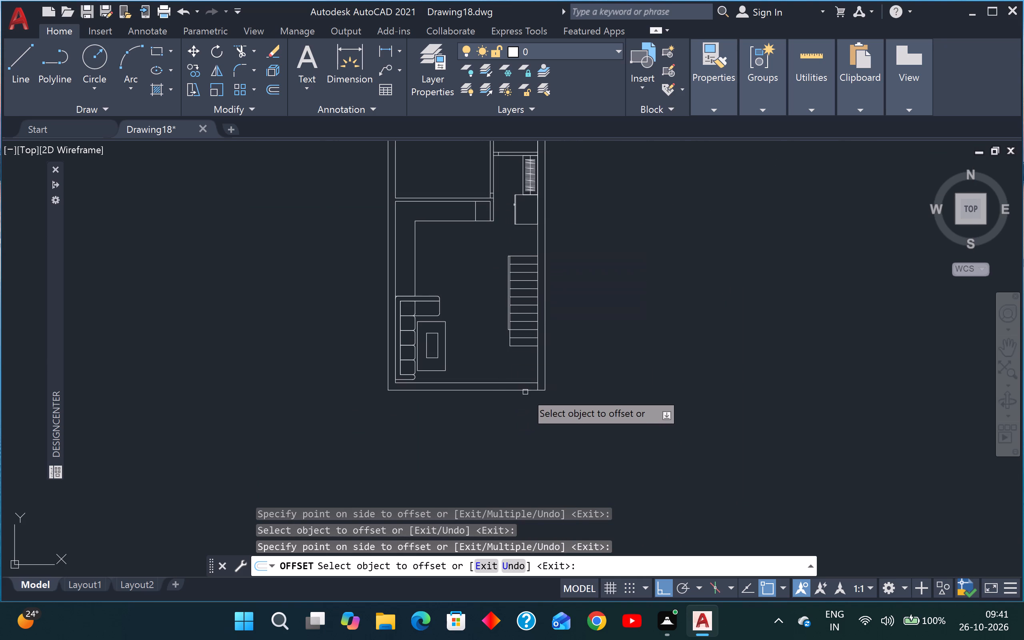
{"action": "scroll", "coordinate": [525, 392], "scroll_direction": "up", "scroll_amount": 3}
{"action": "key", "text": "Escape"}
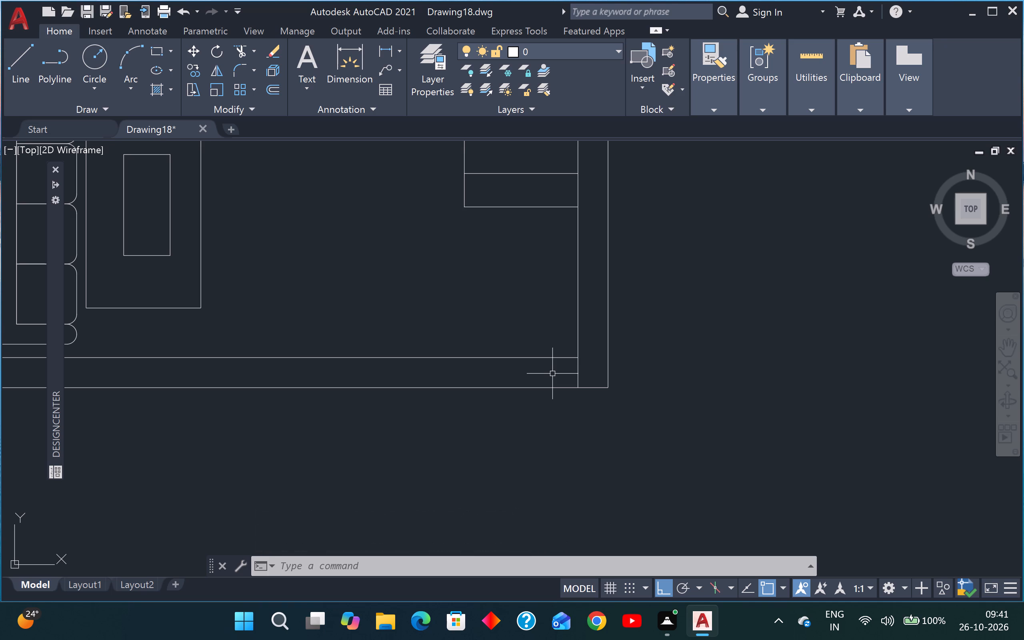
{"action": "key", "text": "Escape"}
{"action": "key", "text": "Escape"}
Offset the 9" vertical line across the bottom outer wall by 2' to the left.
{"action": "type", "text": "o"}
{"action": "key", "text": "space"}
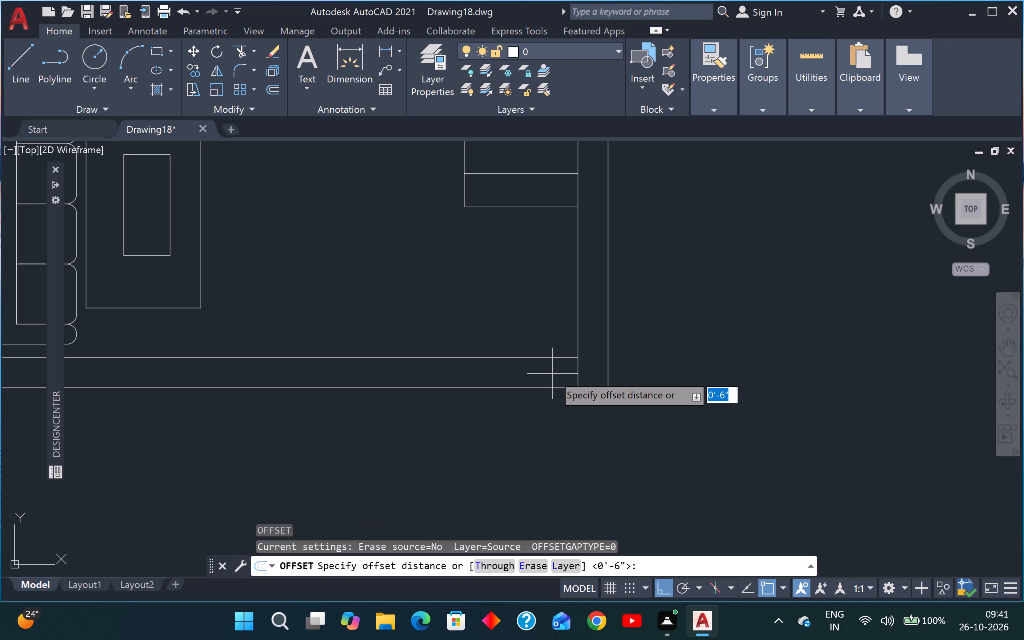
{"action": "key", "text": "Down"}
{"action": "key", "text": "apostrophe"}
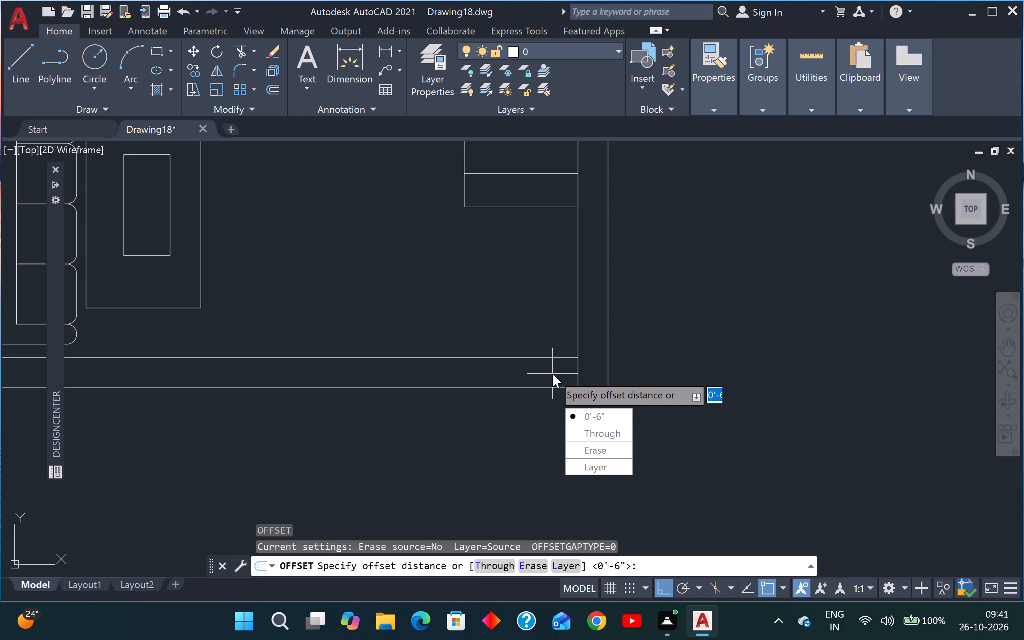
{"action": "key", "text": "BackSpace"}
{"action": "key", "text": "BackSpace"}
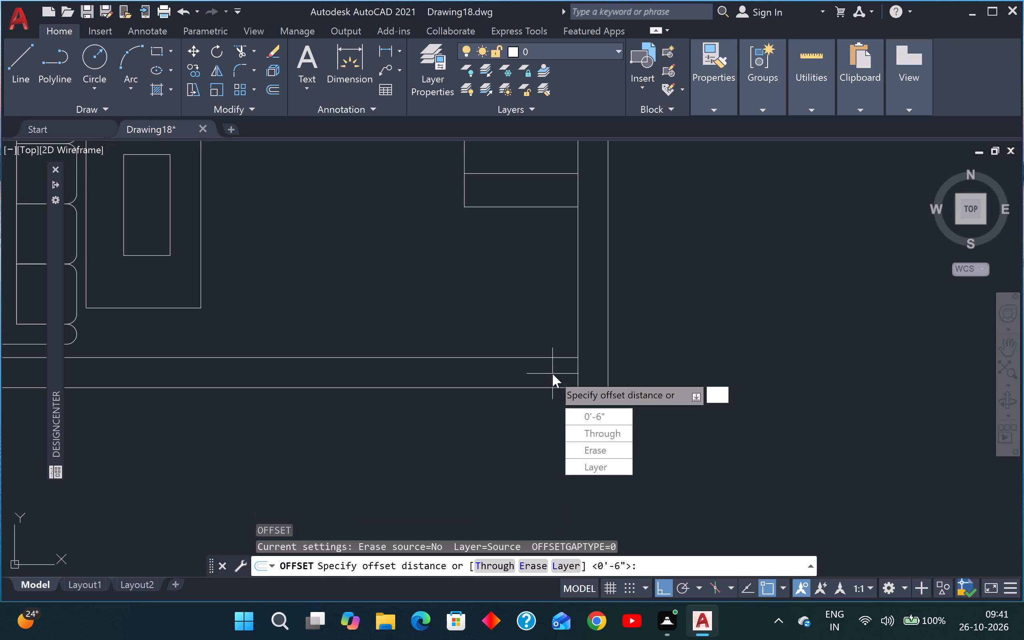
{"action": "key", "text": "2"}
{"action": "key", "text": "apostrophe"}
{"action": "key", "text": "Return"}
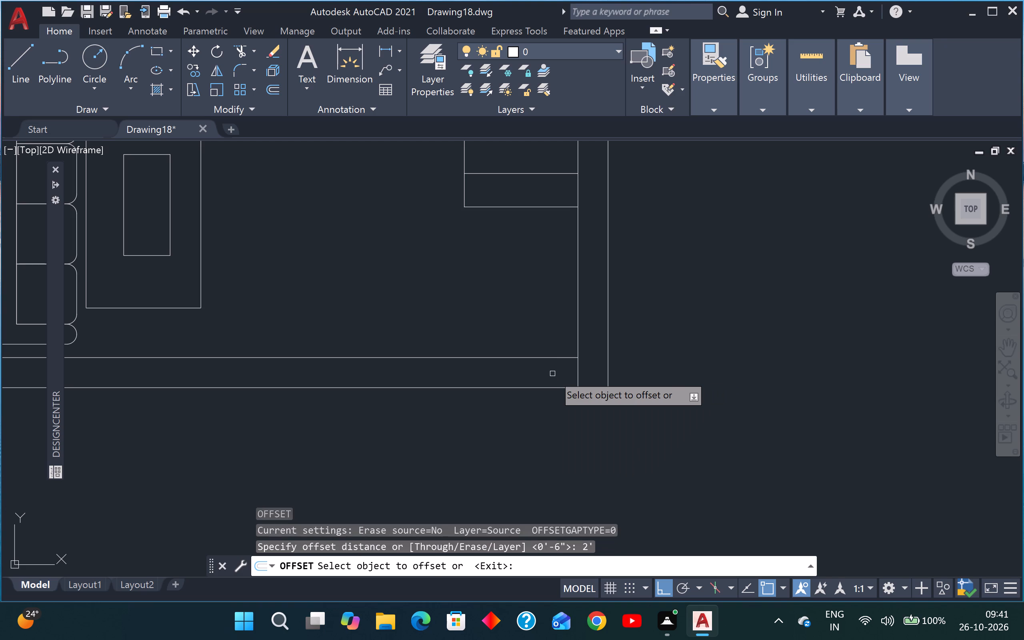
{"action": "left_click", "coordinate": [577, 372]}
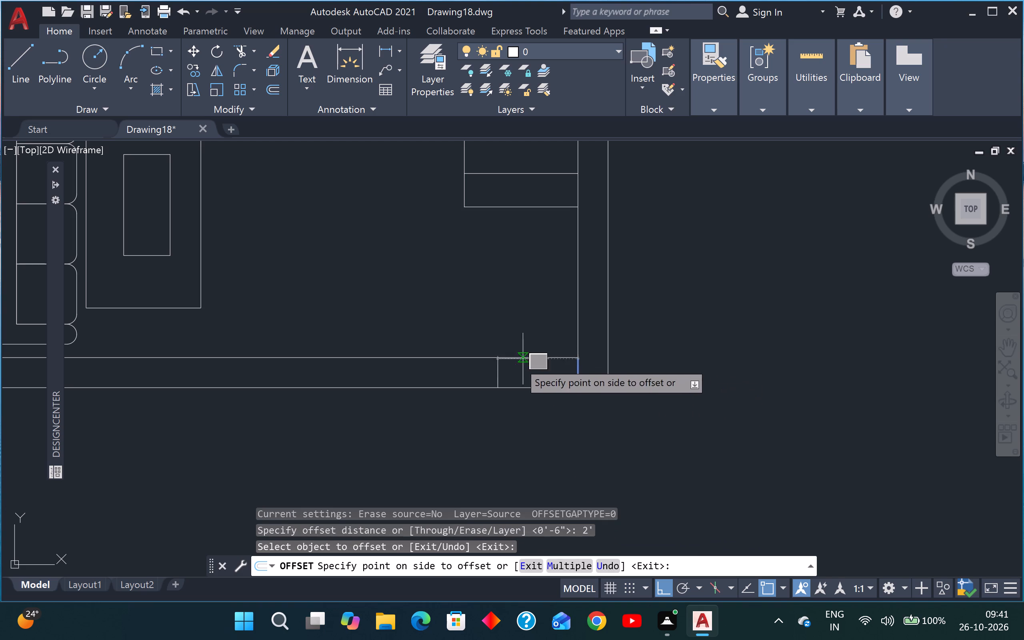
{"action": "left_click", "coordinate": [454, 374]}
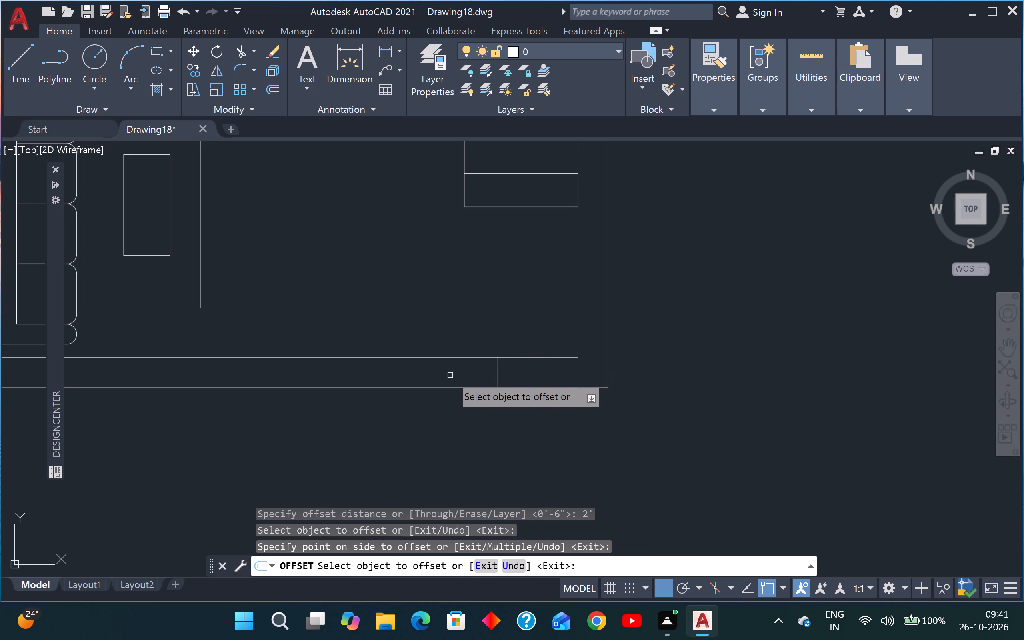
{"action": "key", "text": "Escape"}
{"action": "key", "text": "Escape"}
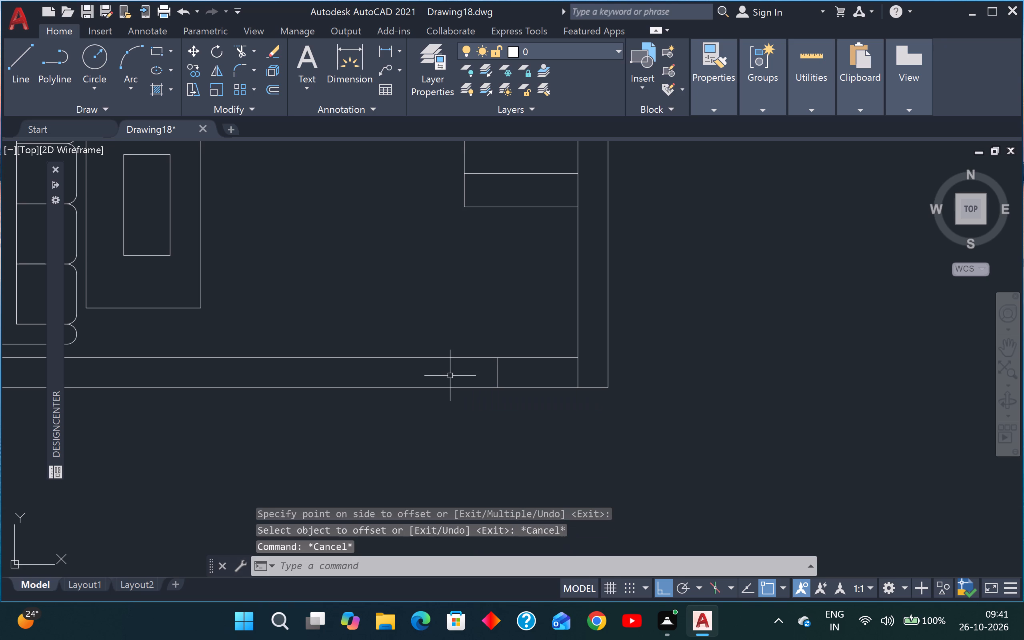
Offset the inner short line across the partition below the small upper-right room by 2' to the right.
{"action": "scroll", "coordinate": [451, 376], "scroll_direction": "up", "scroll_amount": 1}
{"action": "scroll", "coordinate": [453, 376], "scroll_direction": "down", "scroll_amount": 4}
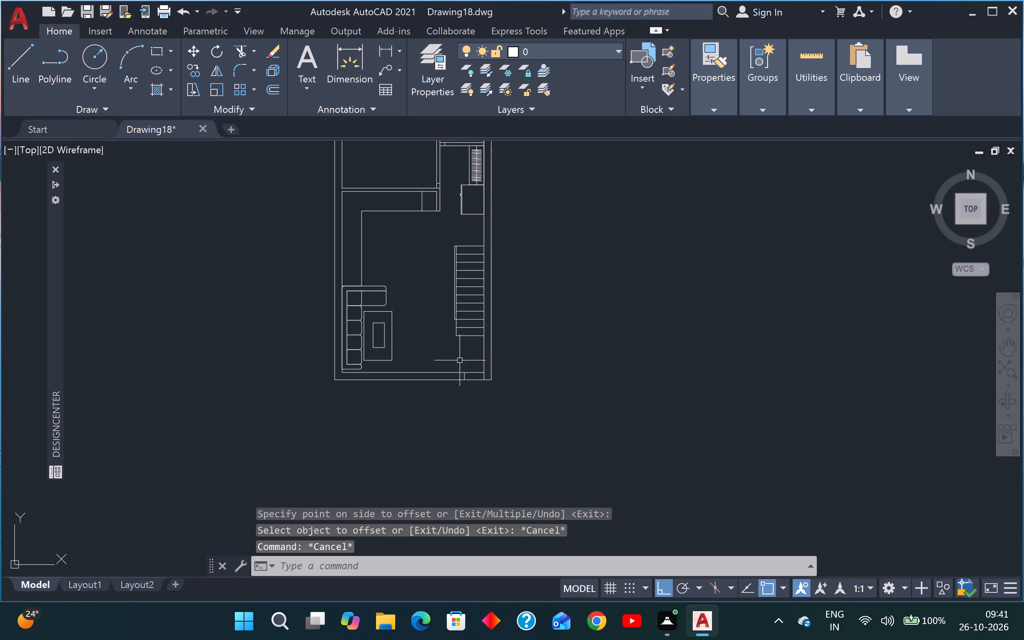
{"action": "scroll", "coordinate": [459, 345], "scroll_direction": "down", "scroll_amount": 3}
{"action": "scroll", "coordinate": [446, 289], "scroll_direction": "up", "scroll_amount": 7}
{"action": "key", "text": "Escape"}
{"action": "key", "text": "Escape"}
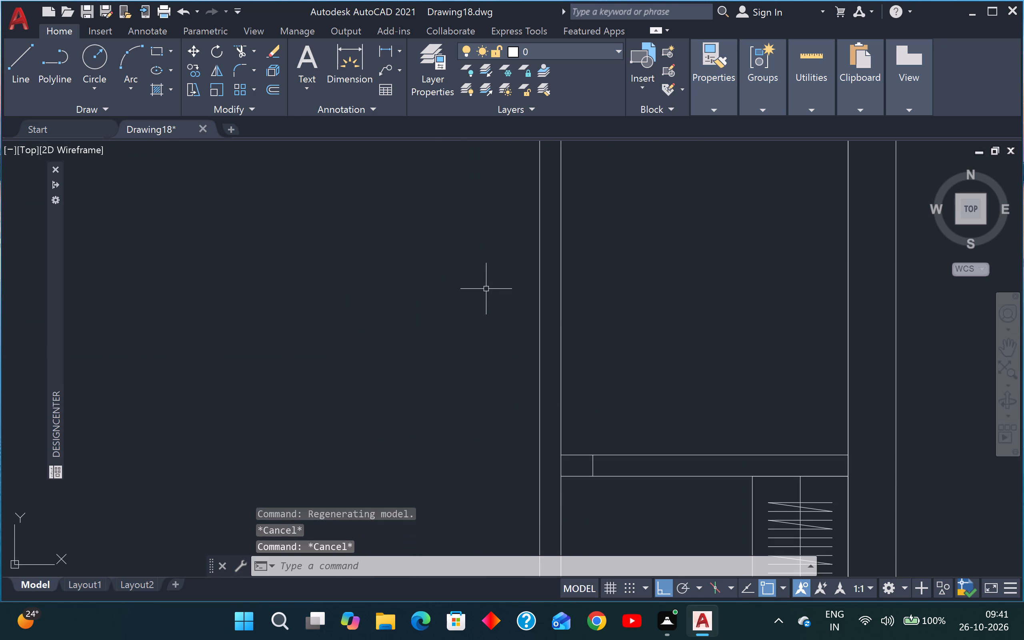
{"action": "type", "text": "o"}
{"action": "key", "text": "space"}
{"action": "key", "text": "Down"}
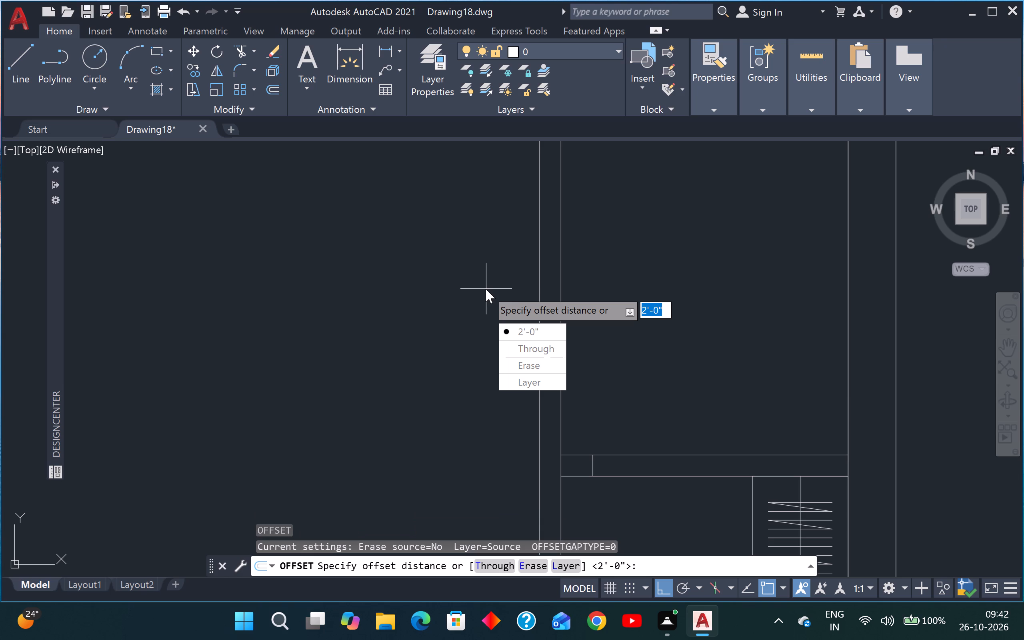
{"action": "key", "text": "Return"}
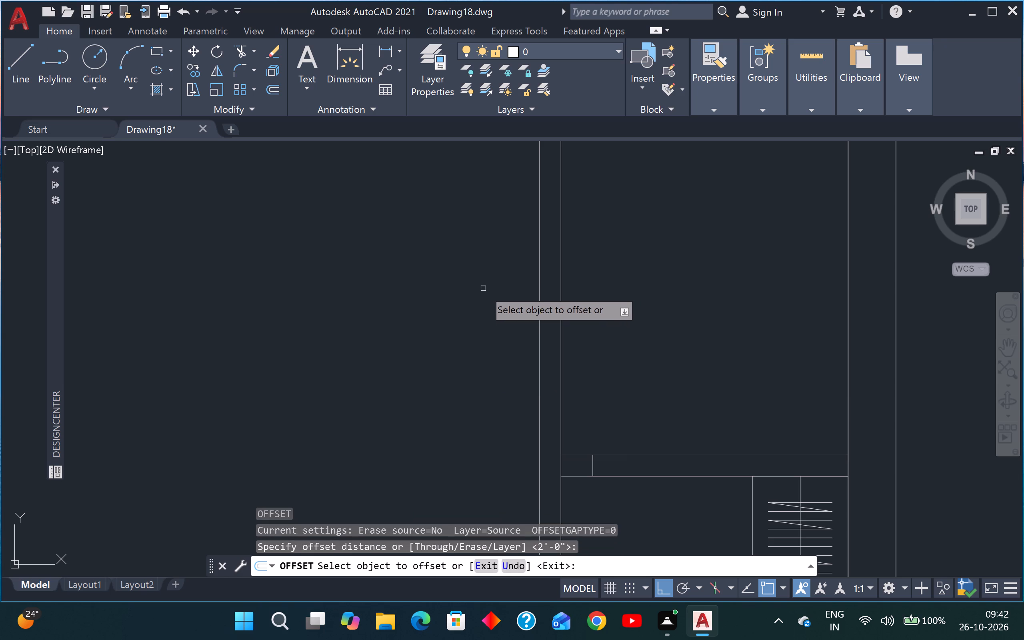
{"action": "left_click", "coordinate": [592, 465]}
{"action": "left_click", "coordinate": [745, 467]}
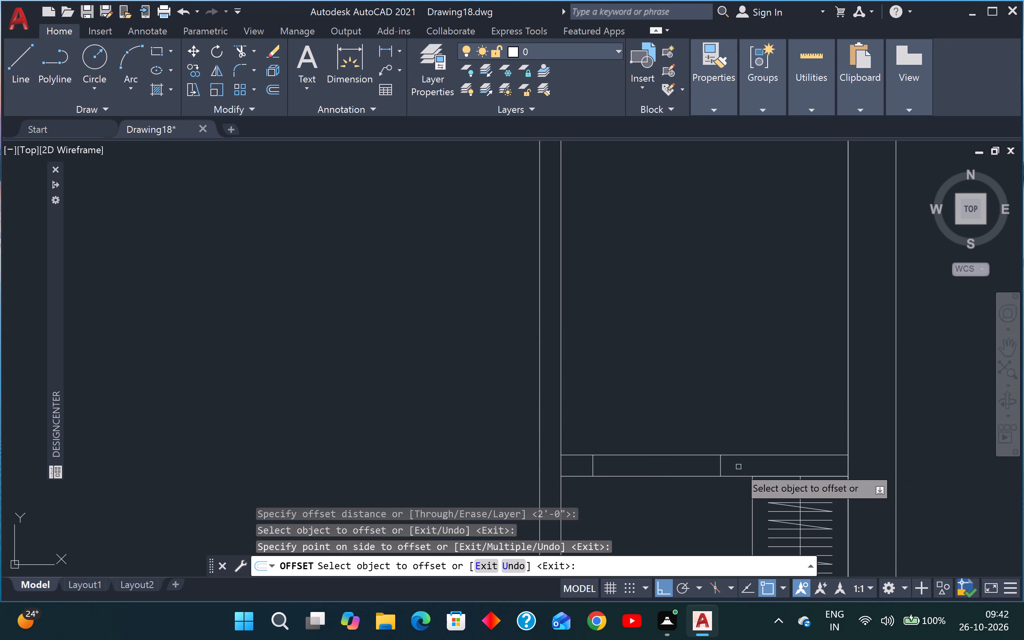
{"action": "scroll", "coordinate": [732, 469], "scroll_direction": "down", "scroll_amount": 4}
{"action": "scroll", "coordinate": [703, 505], "scroll_direction": "up", "scroll_amount": 1}
{"action": "middle_click_drag", "start_coordinate": [710, 500], "coordinate": [689, 452]}
{"action": "scroll", "coordinate": [684, 454], "scroll_direction": "up", "scroll_amount": 2}
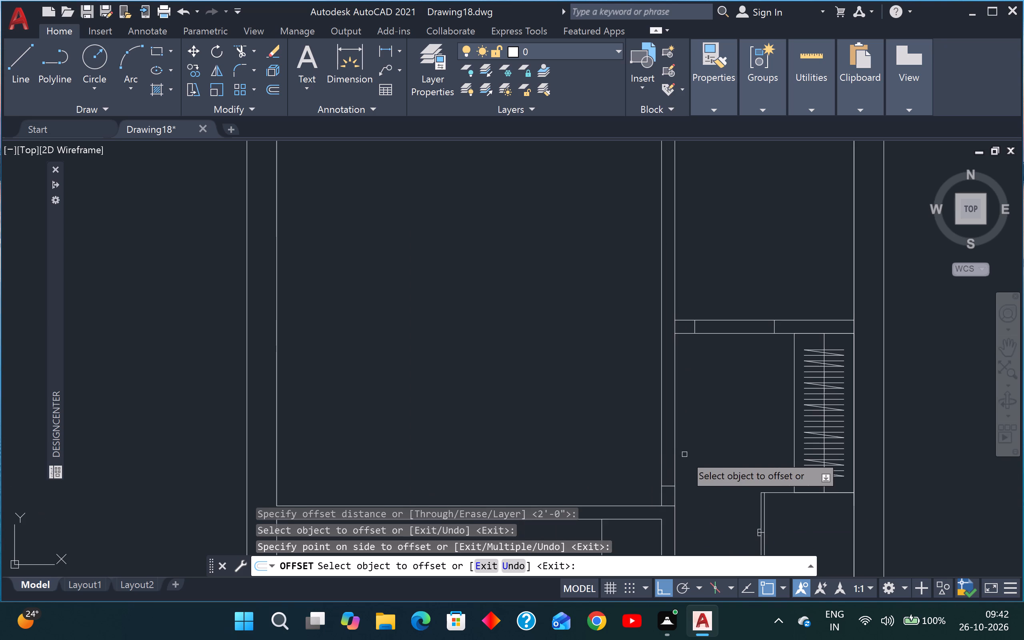
{"action": "key", "text": "Escape"}
{"action": "key", "text": "Escape"}
Offset the upper short line across the vertical partition beside the large upper-left room by 2'6" upward.
{"action": "type", "text": "o"}
{"action": "key", "text": "space"}
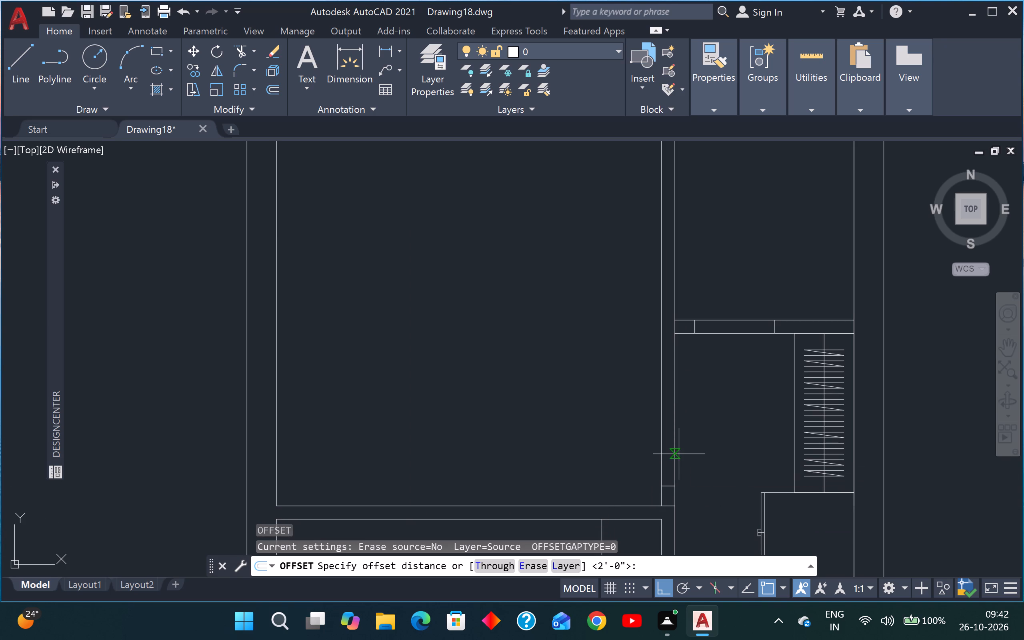
{"action": "key", "text": "2"}
{"action": "key", "text": "apostrophe"}
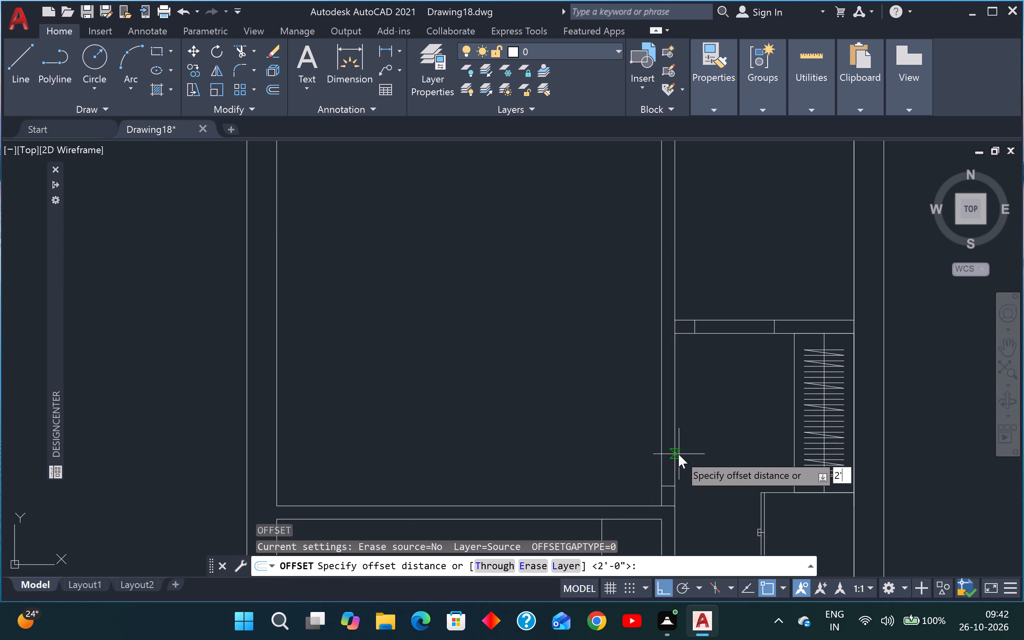
{"action": "type", "text": "6\""}
{"action": "key", "text": "Return"}
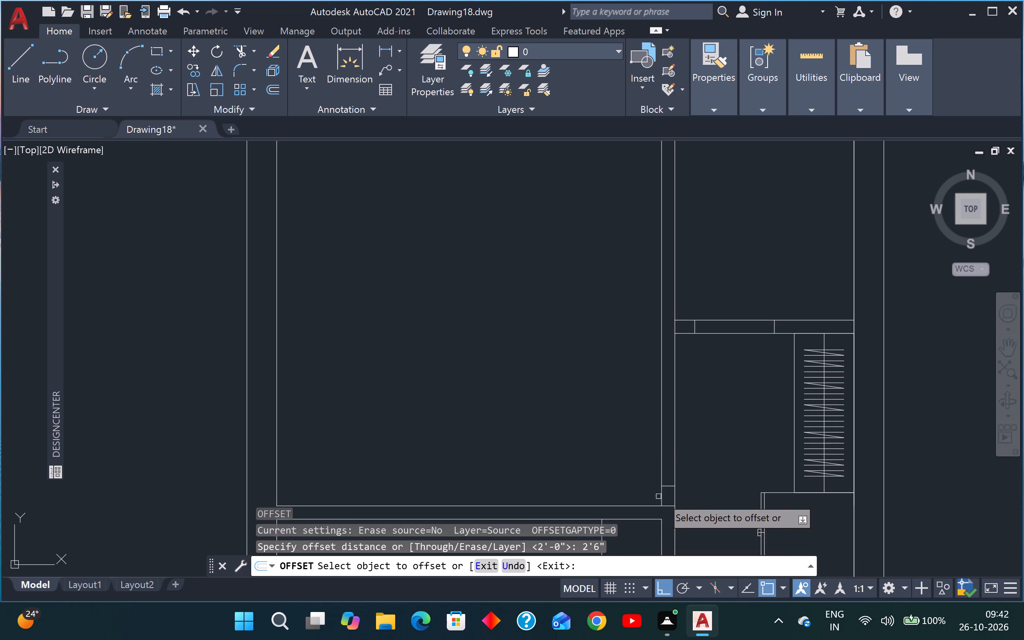
{"action": "scroll", "coordinate": [670, 488], "scroll_direction": "up", "scroll_amount": 3}
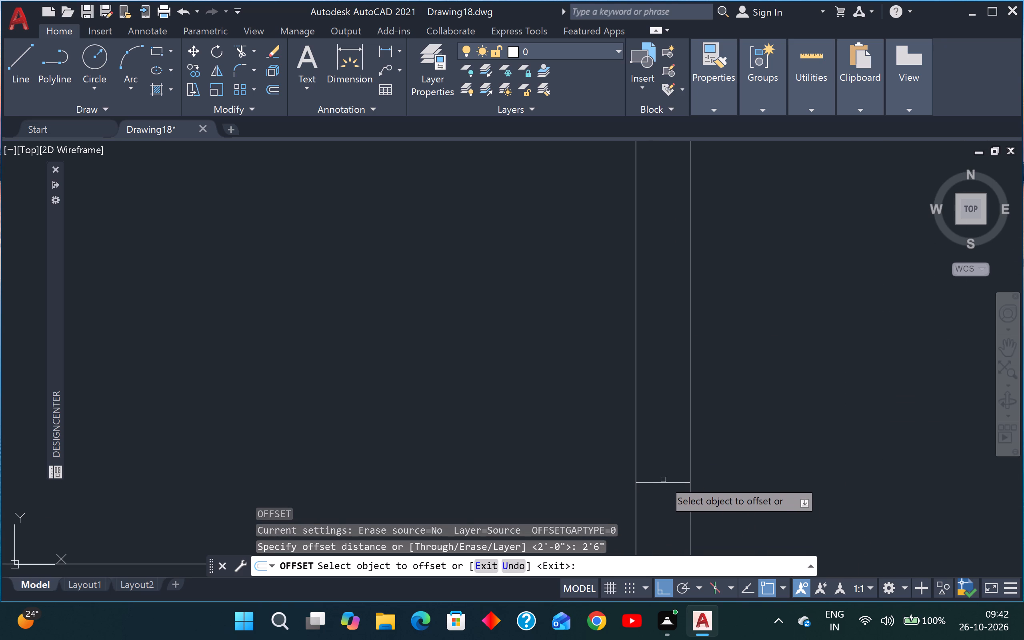
{"action": "left_click", "coordinate": [665, 481]}
{"action": "scroll", "coordinate": [637, 209], "scroll_direction": "down", "scroll_amount": 3}
{"action": "scroll", "coordinate": [638, 208], "scroll_direction": "up", "scroll_amount": 1}
{"action": "scroll", "coordinate": [639, 208], "scroll_direction": "down", "scroll_amount": 4}
{"action": "scroll", "coordinate": [639, 174], "scroll_direction": "up", "scroll_amount": 5}
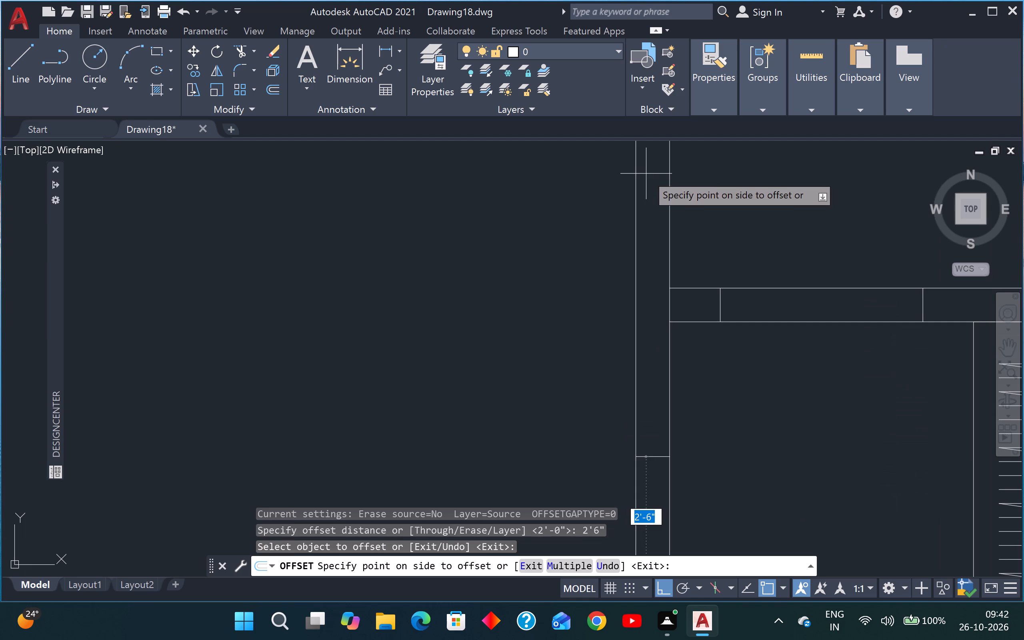
{"action": "left_click", "coordinate": [646, 173]}
{"action": "scroll", "coordinate": [648, 173], "scroll_direction": "down", "scroll_amount": 7}
{"action": "scroll", "coordinate": [670, 339], "scroll_direction": "up", "scroll_amount": 3}
{"action": "key", "text": "Escape"}
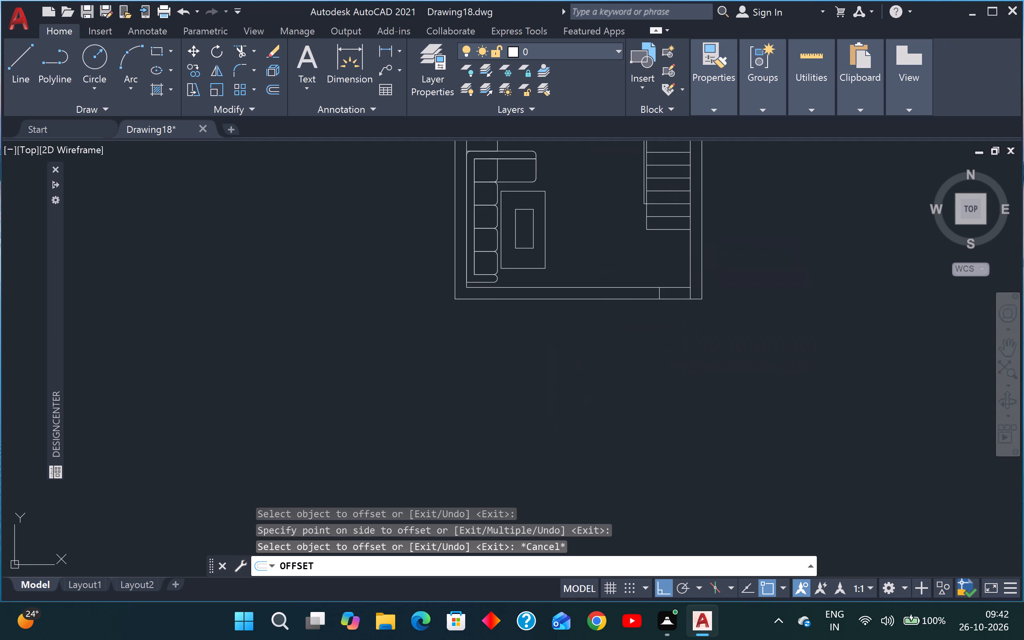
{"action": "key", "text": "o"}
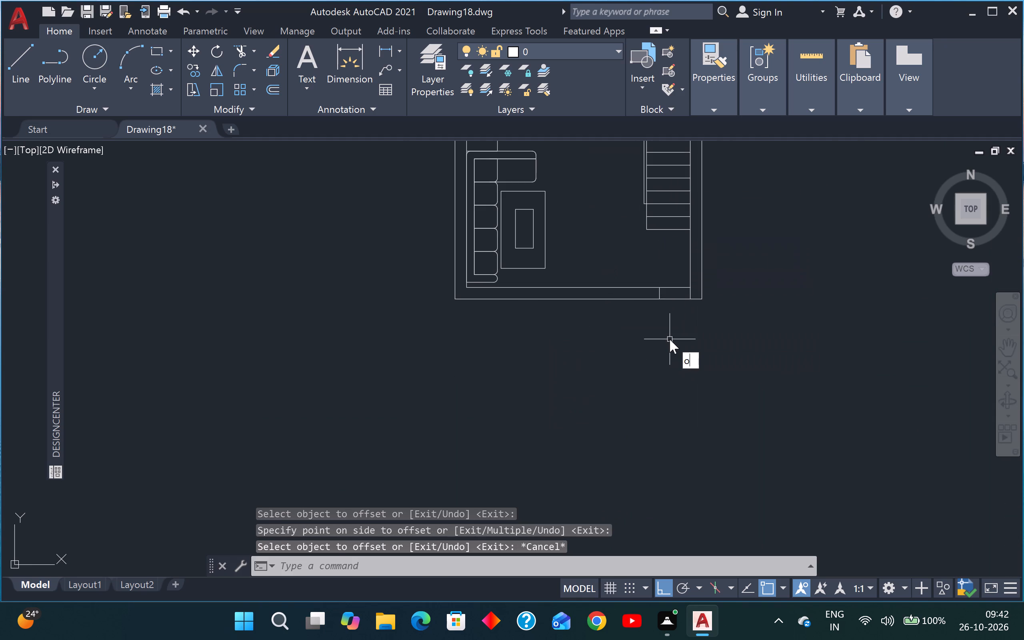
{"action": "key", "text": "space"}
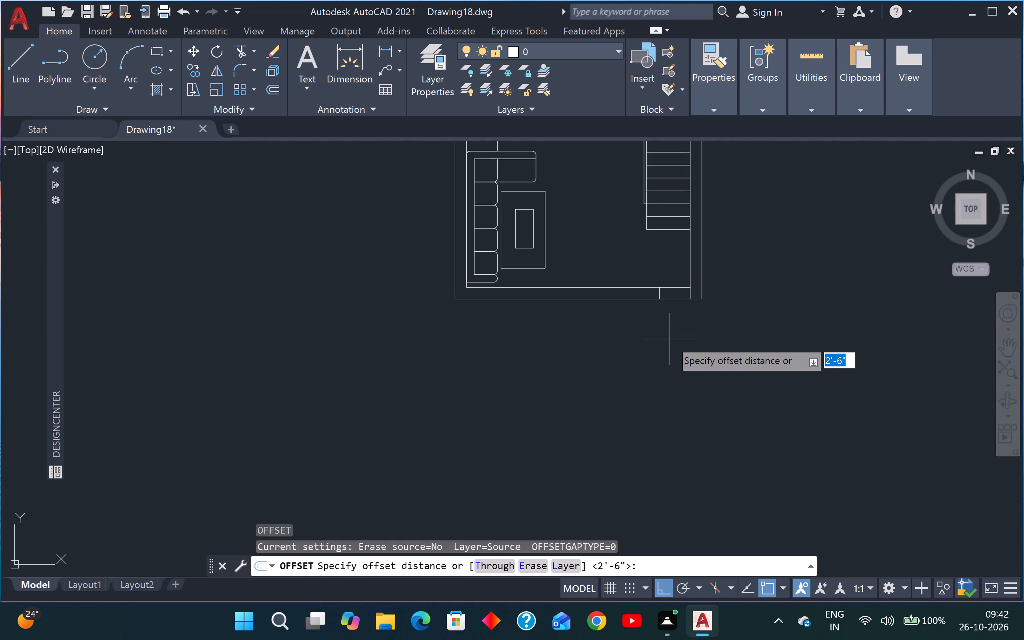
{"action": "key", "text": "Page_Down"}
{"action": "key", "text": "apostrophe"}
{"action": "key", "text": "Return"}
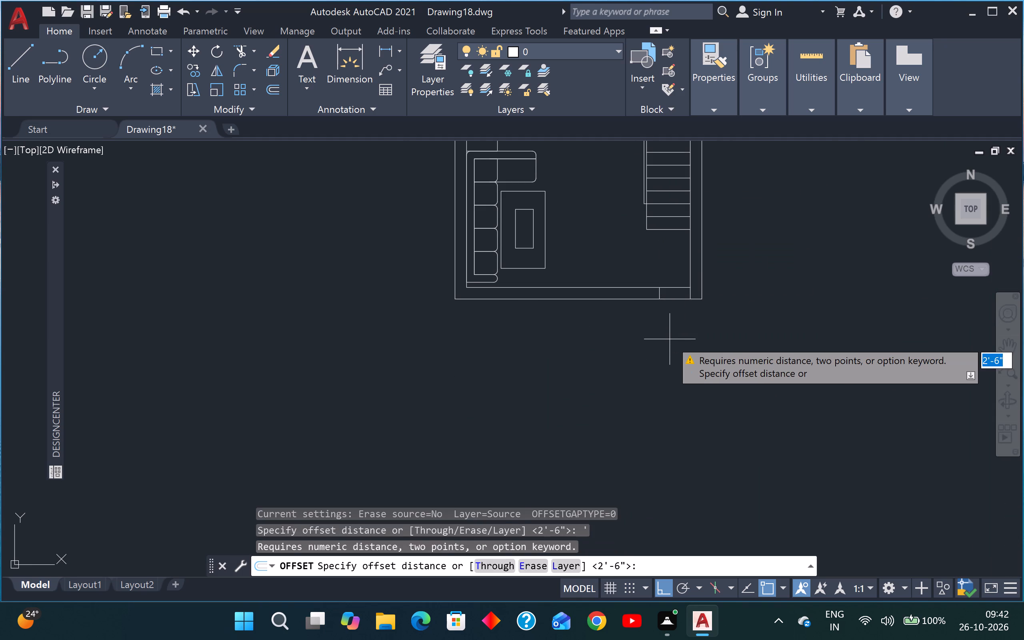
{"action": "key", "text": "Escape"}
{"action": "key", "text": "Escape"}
Offset the short vertical line across the bottom outer wall, the one nearer the staircase side, by 3' to the left.
{"action": "key", "text": "o"}
{"action": "key", "text": "space"}
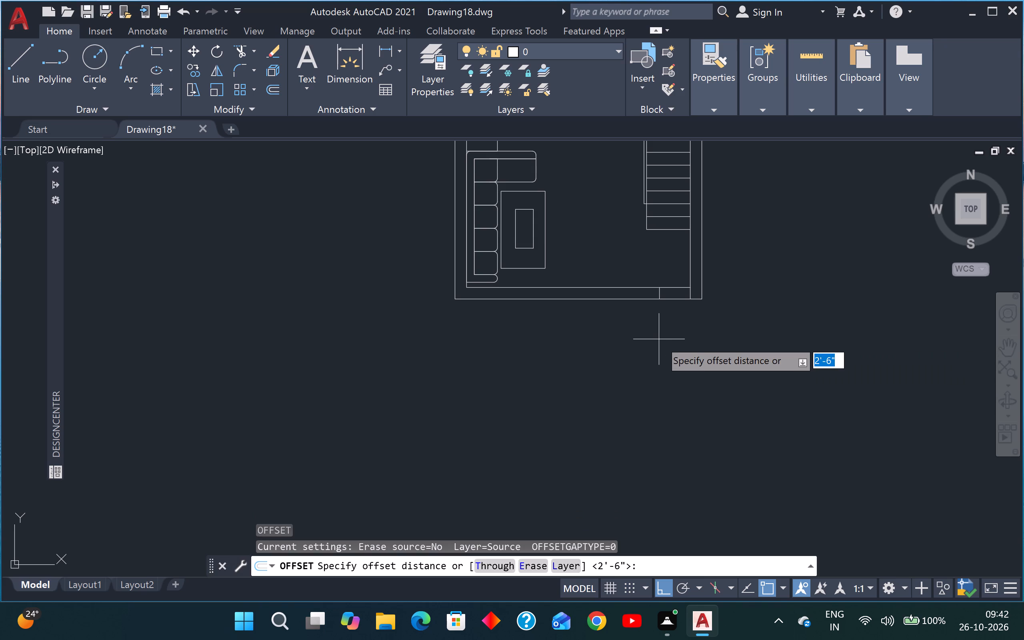
{"action": "key", "text": "3"}
{"action": "key", "text": "apostrophe"}
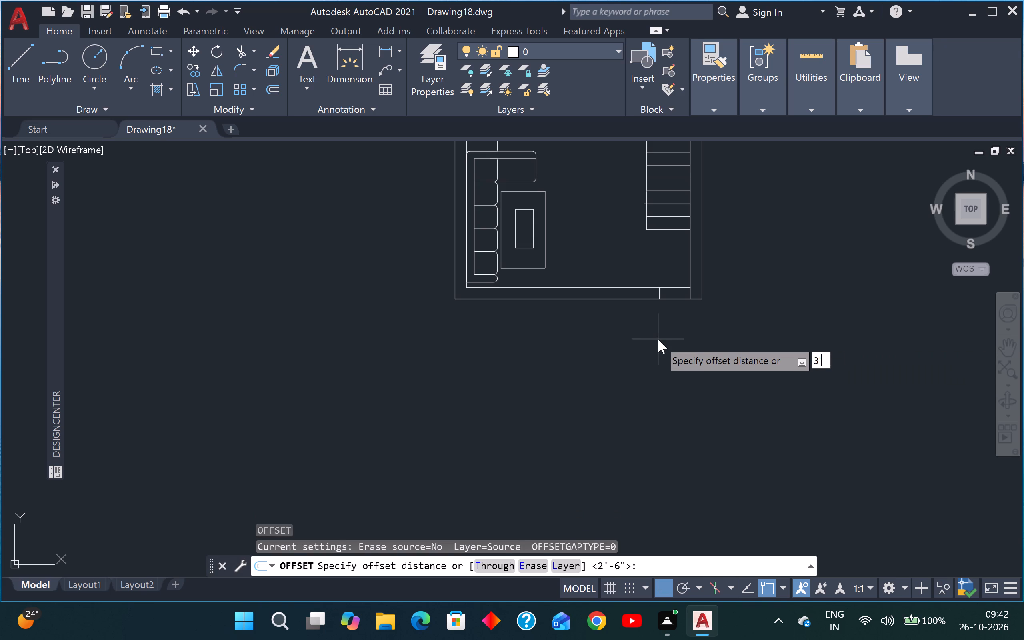
{"action": "key", "text": "Return"}
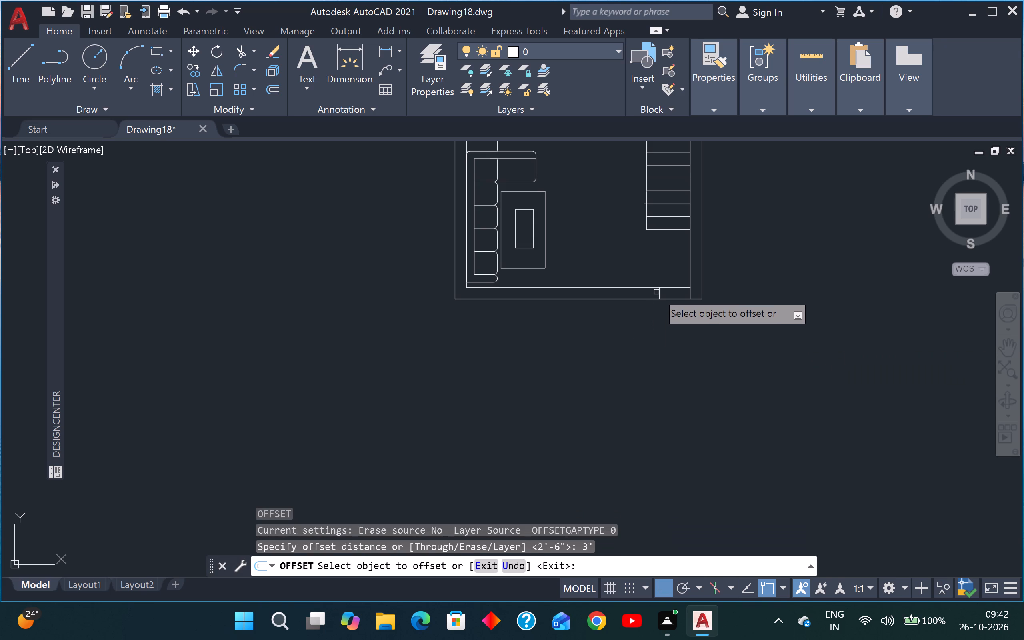
{"action": "scroll", "coordinate": [656, 292], "scroll_direction": "up", "scroll_amount": 3}
{"action": "left_click", "coordinate": [670, 295]}
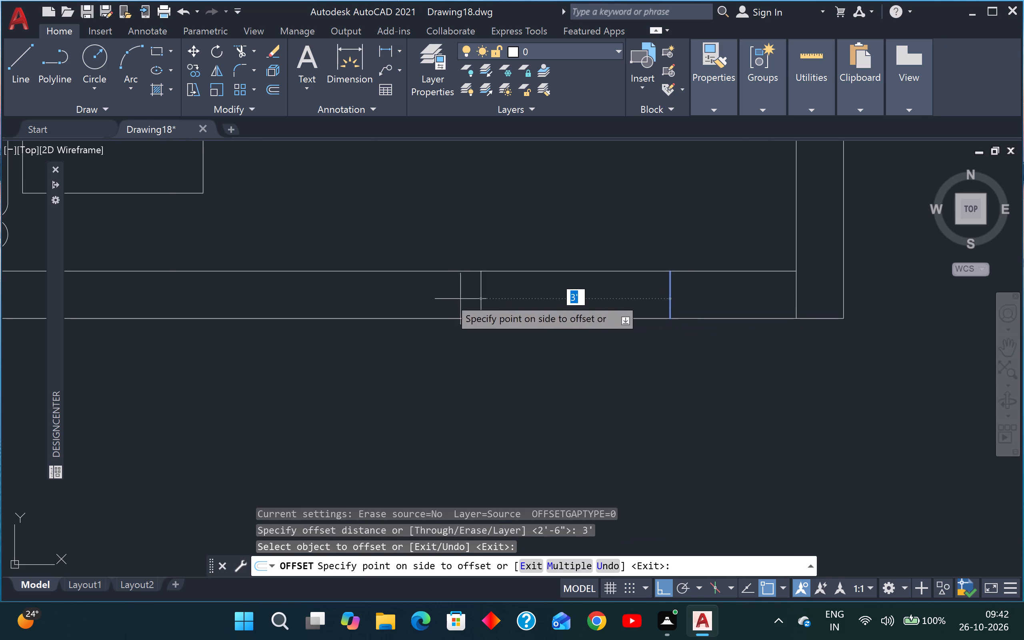
{"action": "left_click", "coordinate": [444, 296]}
{"action": "scroll", "coordinate": [444, 295], "scroll_direction": "down", "scroll_amount": 7}
{"action": "middle_click_drag", "start_coordinate": [451, 265], "coordinate": [454, 293]}
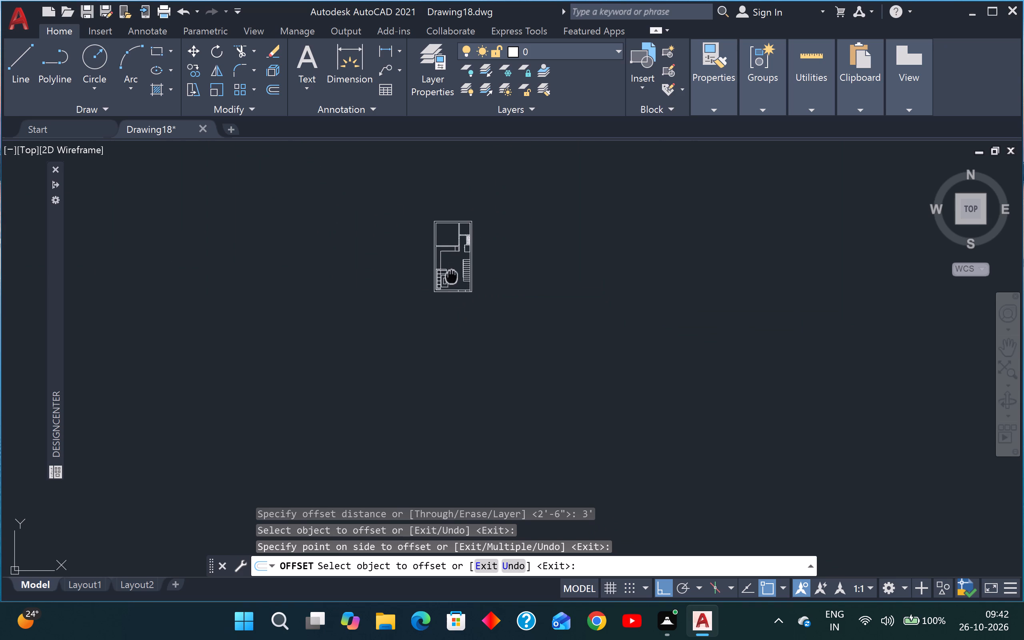
{"action": "middle_click_drag", "start_coordinate": [454, 293], "coordinate": [465, 384]}
{"action": "key", "text": "Escape"}
{"action": "key", "text": "Escape"}
Trim both bottom outer wall lines between the two short cross lines to open the entrance door gap.
{"action": "key", "text": "t"}
{"action": "key", "text": "r"}
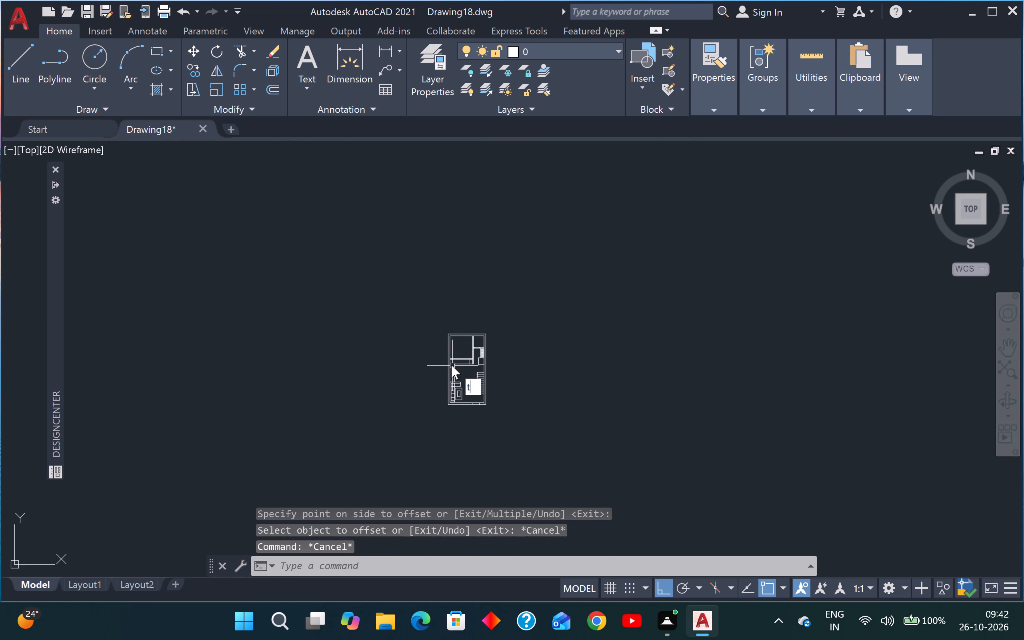
{"action": "key", "text": "space"}
{"action": "scroll", "coordinate": [474, 401], "scroll_direction": "up", "scroll_amount": 4}
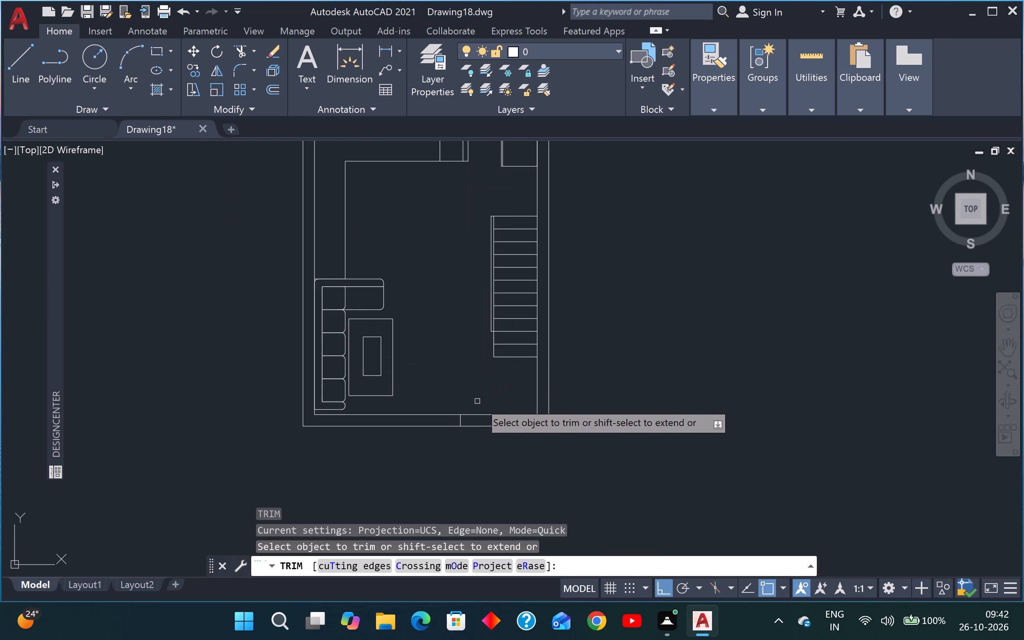
{"action": "left_click", "coordinate": [488, 404]}
{"action": "left_click", "coordinate": [485, 448]}
Trim both lines of the partition below the small upper-right room between its short cross lines to open the doorway.
{"action": "scroll", "coordinate": [482, 435], "scroll_direction": "down", "scroll_amount": 3}
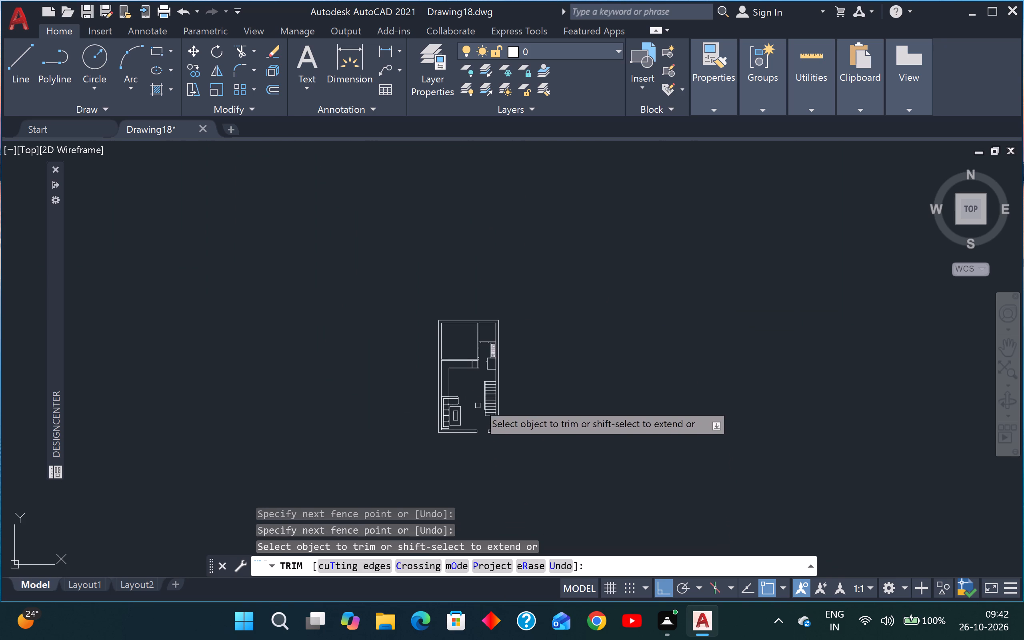
{"action": "scroll", "coordinate": [486, 339], "scroll_direction": "up", "scroll_amount": 5}
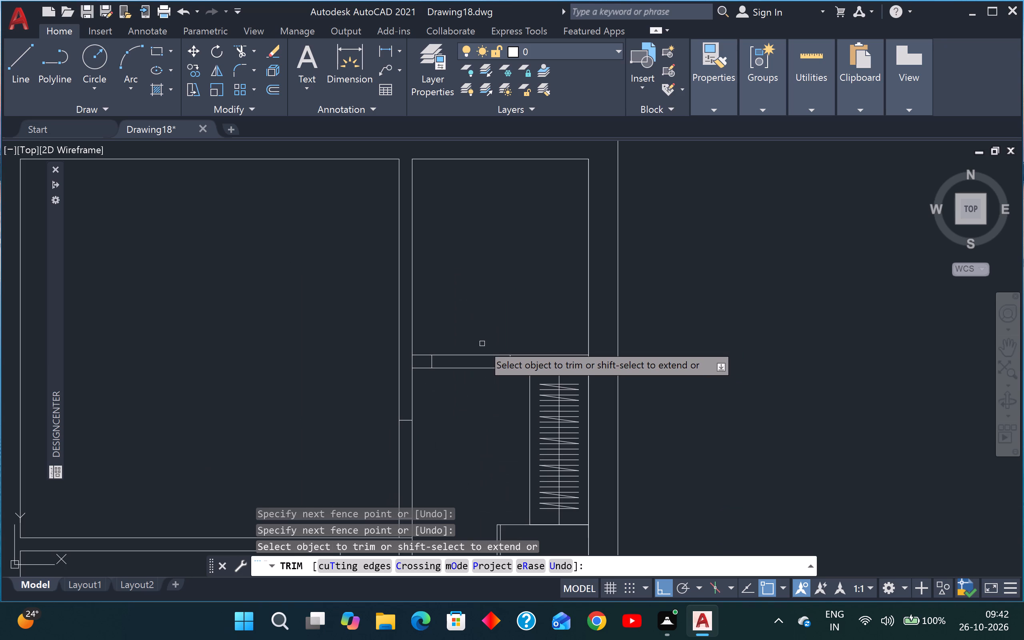
{"action": "left_click", "coordinate": [480, 342]}
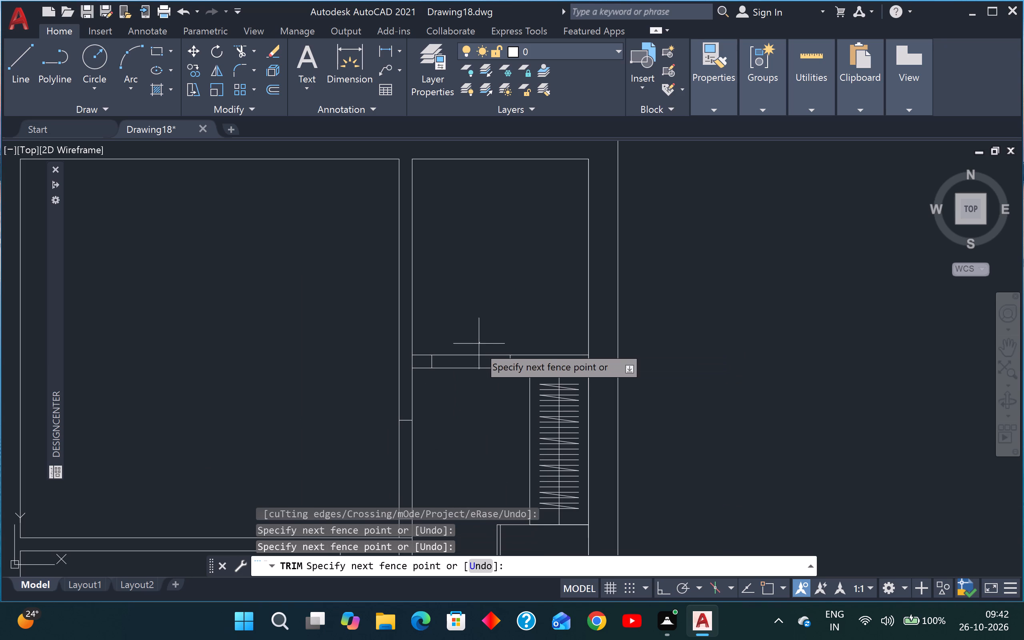
{"action": "left_click", "coordinate": [472, 357]}
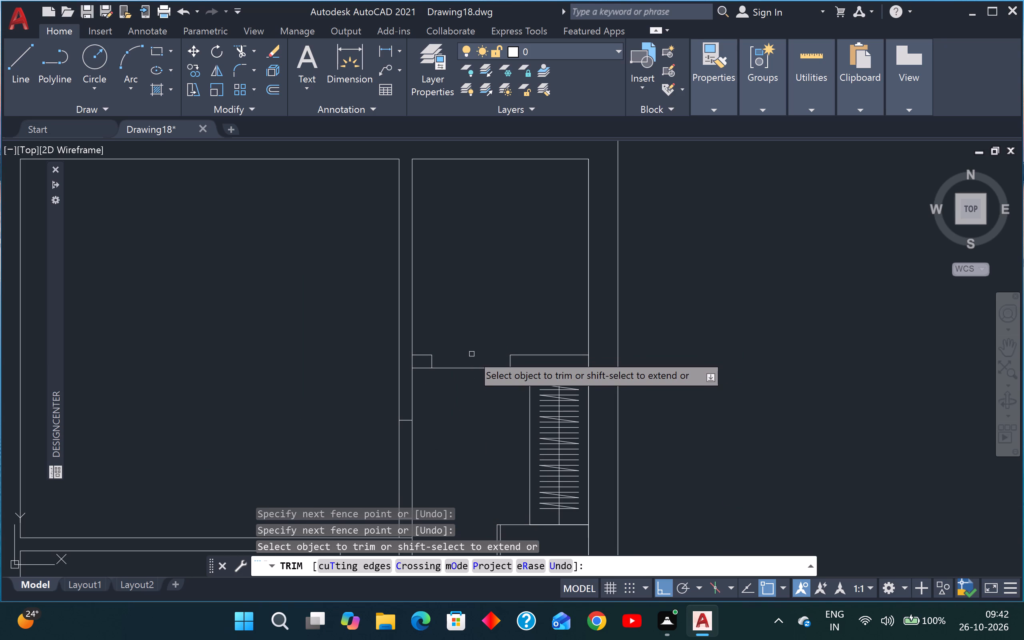
{"action": "left_click", "coordinate": [472, 354]}
{"action": "left_click", "coordinate": [458, 384]}
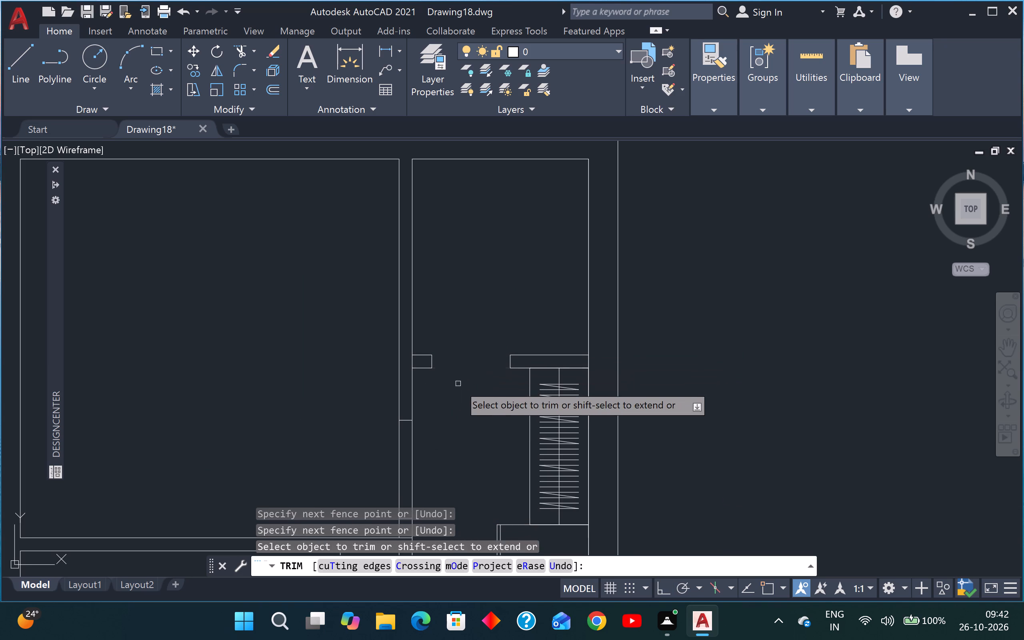
Trim both lines of the vertical partition beside the large upper-left room between its short cross lines to open the doorway.
{"action": "scroll", "coordinate": [463, 374], "scroll_direction": "down", "scroll_amount": 2}
{"action": "scroll", "coordinate": [442, 406], "scroll_direction": "up", "scroll_amount": 2}
{"action": "left_click", "coordinate": [463, 400]}
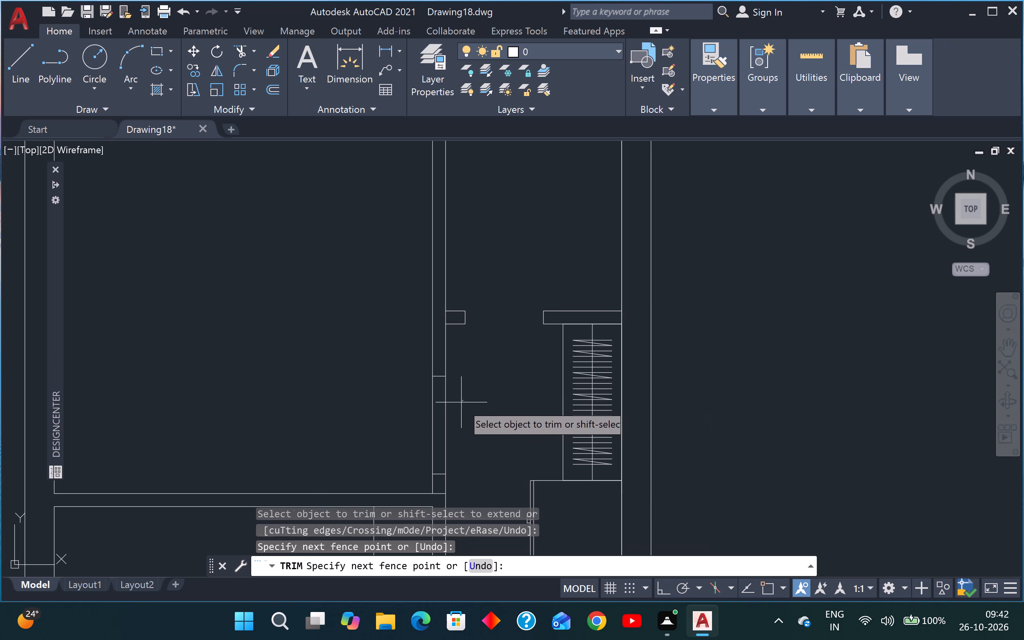
{"action": "left_click", "coordinate": [443, 420]}
{"action": "left_click", "coordinate": [449, 410]}
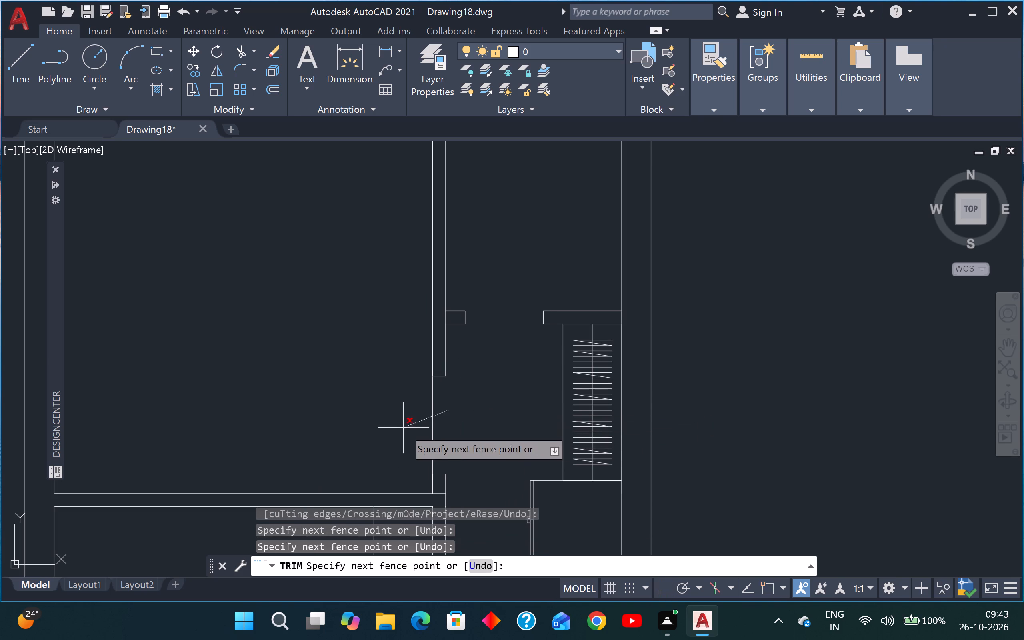
{"action": "left_click", "coordinate": [403, 428]}
Trim the vertical wall lines crossing both ends of the partition below the small upper-right room so the walls join.
{"action": "scroll", "coordinate": [440, 314], "scroll_direction": "up", "scroll_amount": 4}
{"action": "left_click", "coordinate": [464, 322]}
{"action": "left_click", "coordinate": [428, 333]}
{"action": "scroll", "coordinate": [451, 336], "scroll_direction": "down", "scroll_amount": 4}
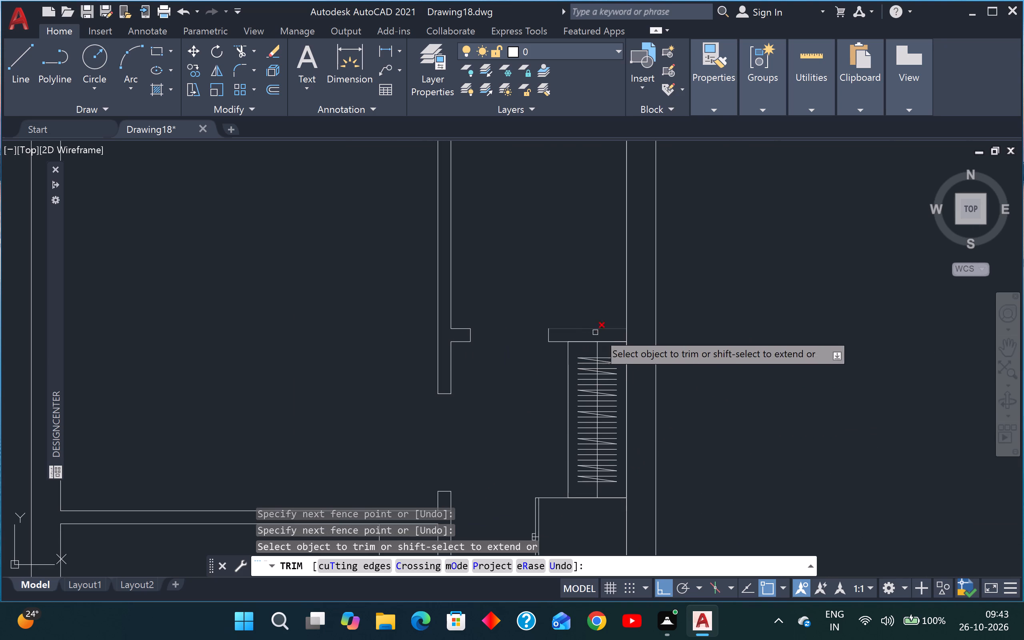
{"action": "scroll", "coordinate": [629, 332], "scroll_direction": "up", "scroll_amount": 3}
{"action": "left_click_drag", "start_coordinate": [638, 333], "coordinate": [631, 335]}
{"action": "left_click", "coordinate": [585, 345]}
{"action": "left_click", "coordinate": [644, 325]}
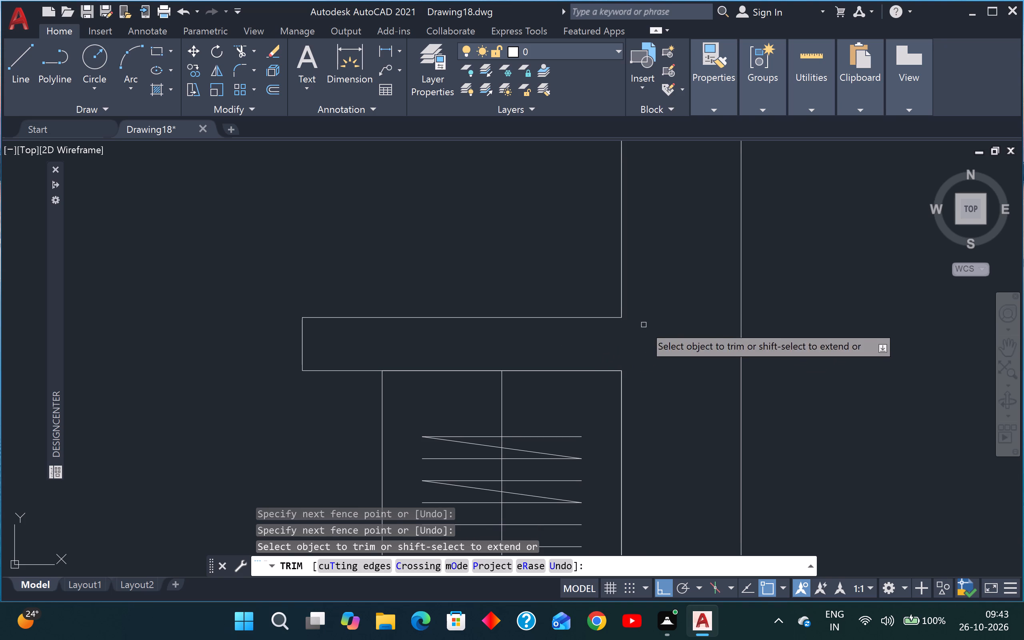
Trim the leftover line across the junction of the vertical partition and the horizontal partition below the large upper-left room.
{"action": "scroll", "coordinate": [645, 322], "scroll_direction": "down", "scroll_amount": 5}
{"action": "scroll", "coordinate": [618, 351], "scroll_direction": "down", "scroll_amount": 2}
{"action": "scroll", "coordinate": [590, 376], "scroll_direction": "up", "scroll_amount": 7}
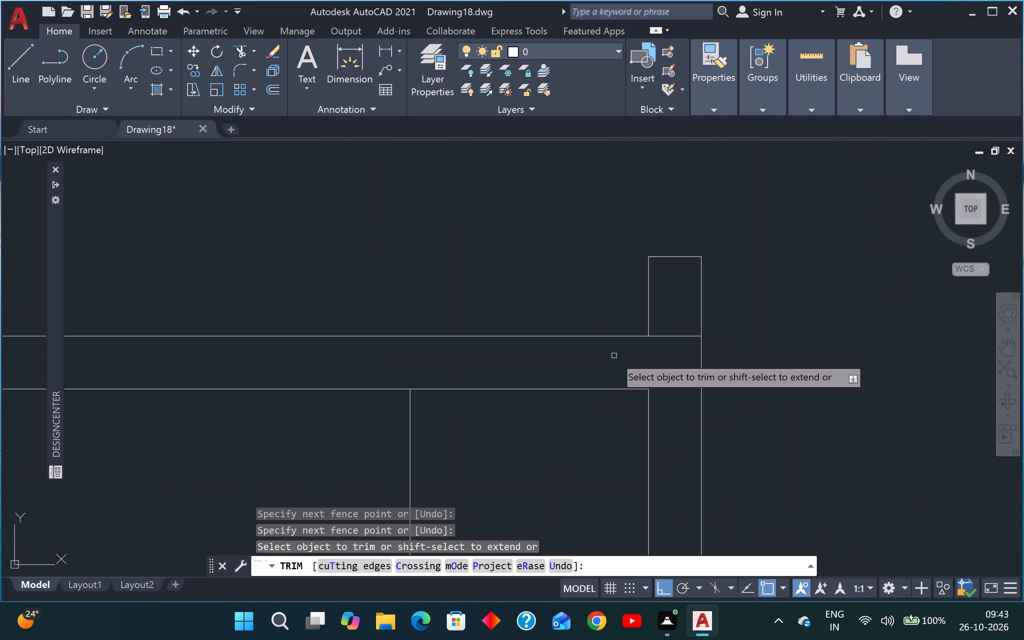
{"action": "left_click_drag", "start_coordinate": [662, 320], "coordinate": [658, 330]}
{"action": "left_click", "coordinate": [654, 348]}
{"action": "left_click", "coordinate": [671, 307]}
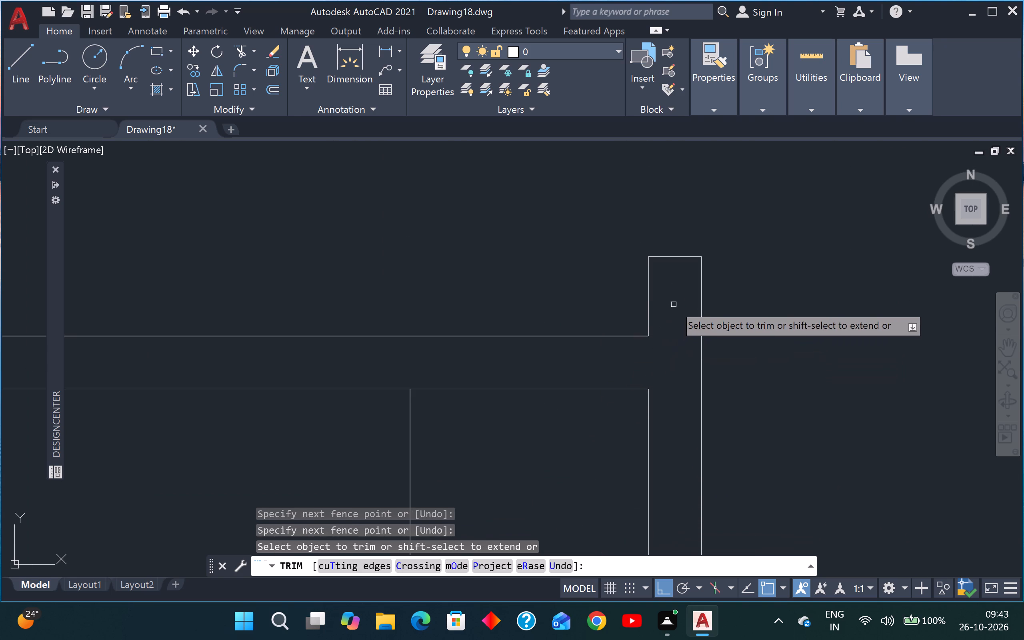
Trim the right outer wall's inner line where it crosses the bottom wall at the lower-right corner, and end trimming.
{"action": "scroll", "coordinate": [674, 304], "scroll_direction": "down", "scroll_amount": 9}
{"action": "scroll", "coordinate": [690, 412], "scroll_direction": "up", "scroll_amount": 3}
{"action": "scroll", "coordinate": [714, 369], "scroll_direction": "up", "scroll_amount": 4}
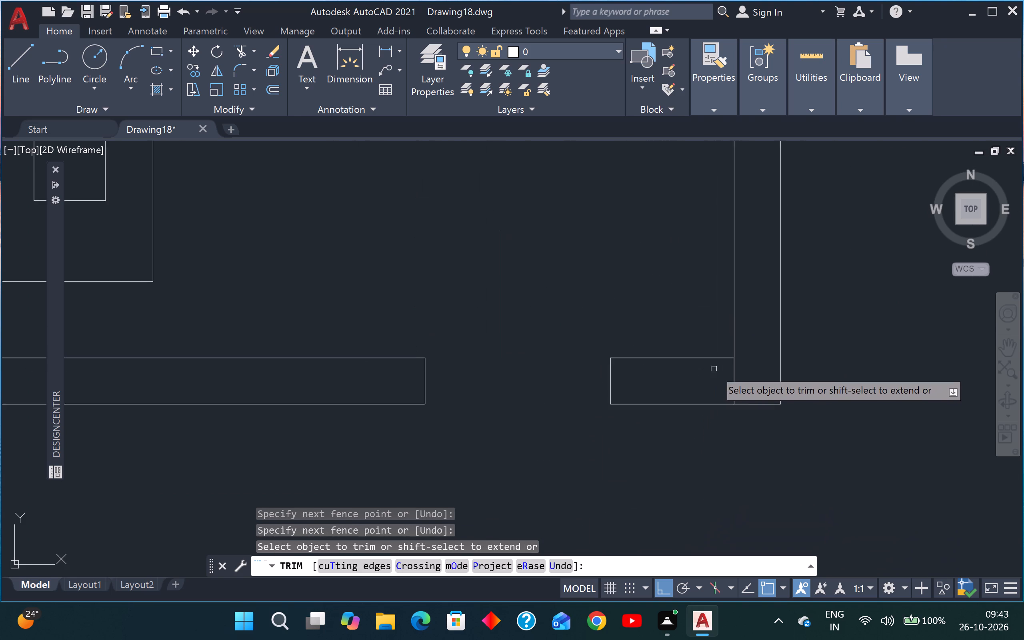
{"action": "left_click", "coordinate": [764, 372]}
{"action": "left_click", "coordinate": [726, 382]}
{"action": "key", "text": "Escape"}
{"action": "key", "text": "Escape"}
{"action": "key", "text": "Escape"}
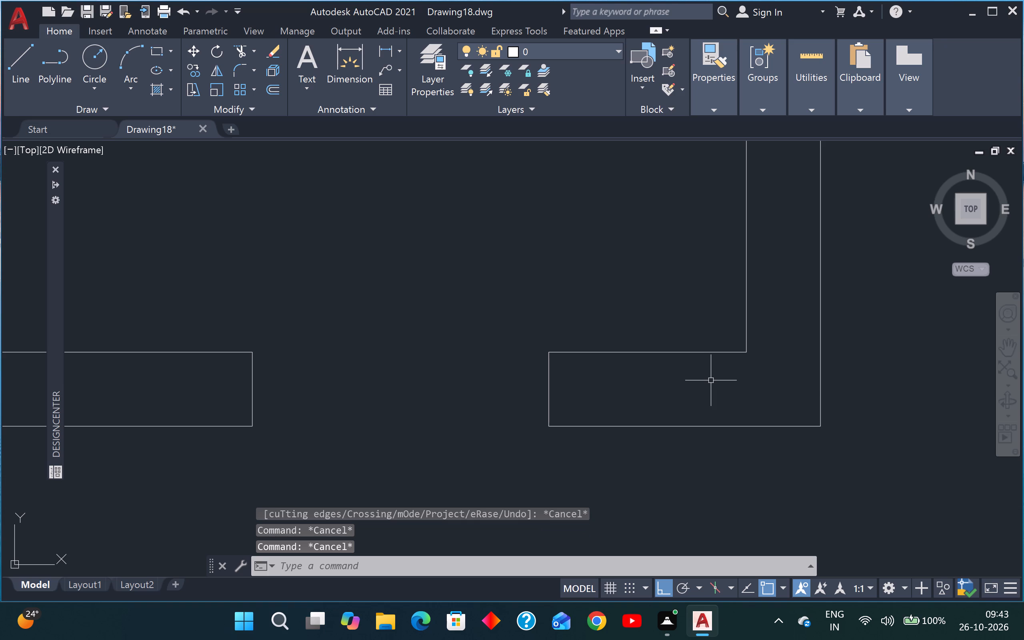
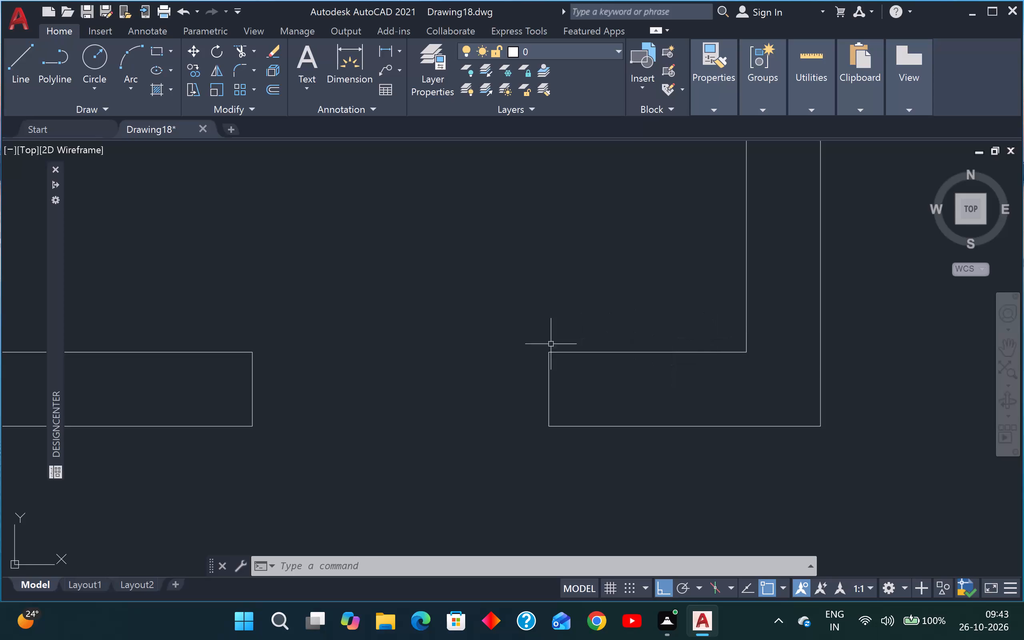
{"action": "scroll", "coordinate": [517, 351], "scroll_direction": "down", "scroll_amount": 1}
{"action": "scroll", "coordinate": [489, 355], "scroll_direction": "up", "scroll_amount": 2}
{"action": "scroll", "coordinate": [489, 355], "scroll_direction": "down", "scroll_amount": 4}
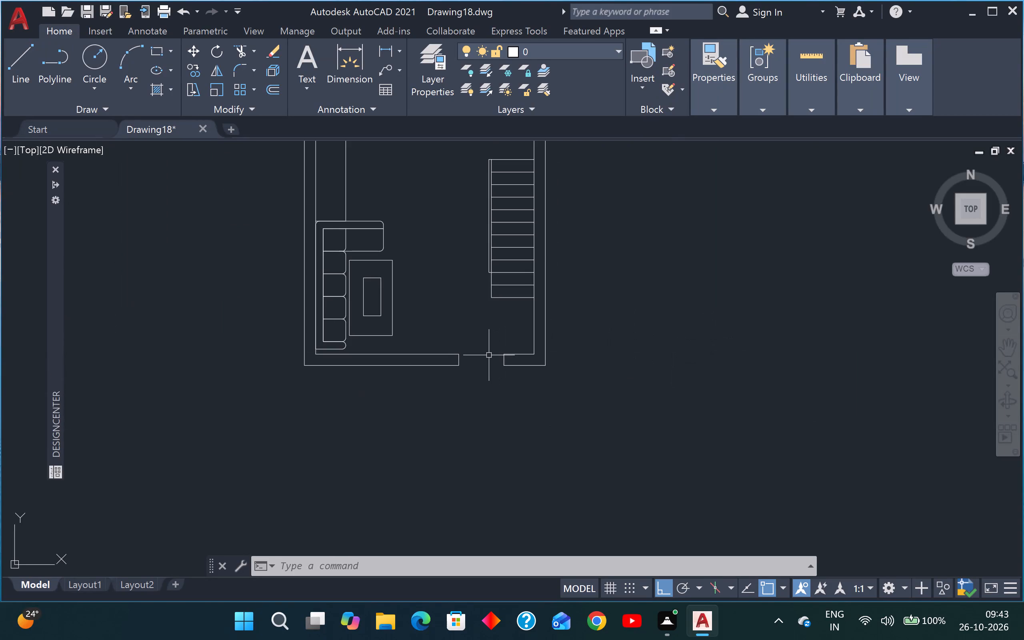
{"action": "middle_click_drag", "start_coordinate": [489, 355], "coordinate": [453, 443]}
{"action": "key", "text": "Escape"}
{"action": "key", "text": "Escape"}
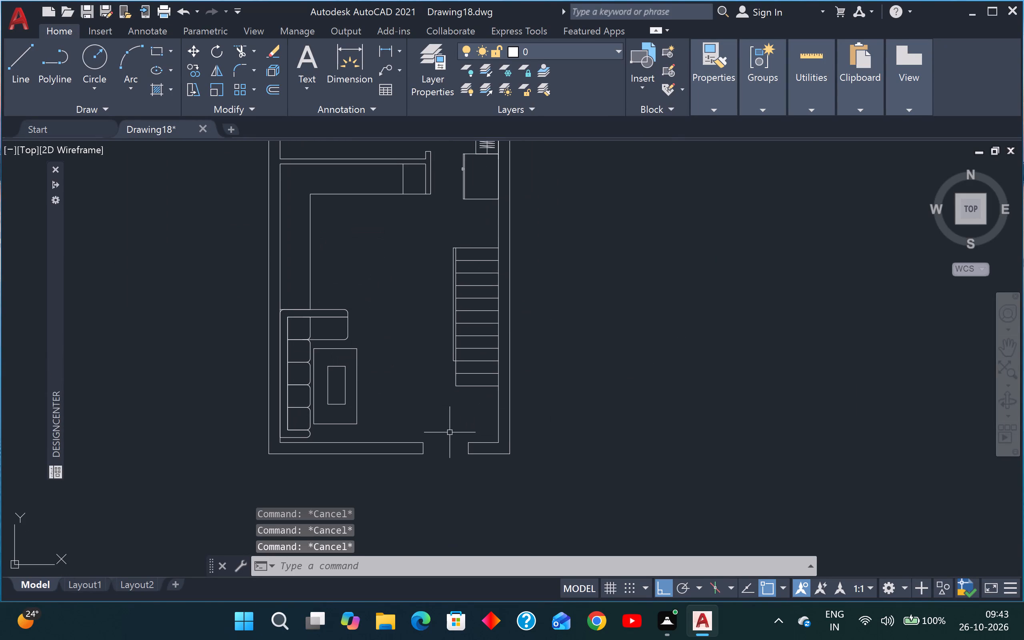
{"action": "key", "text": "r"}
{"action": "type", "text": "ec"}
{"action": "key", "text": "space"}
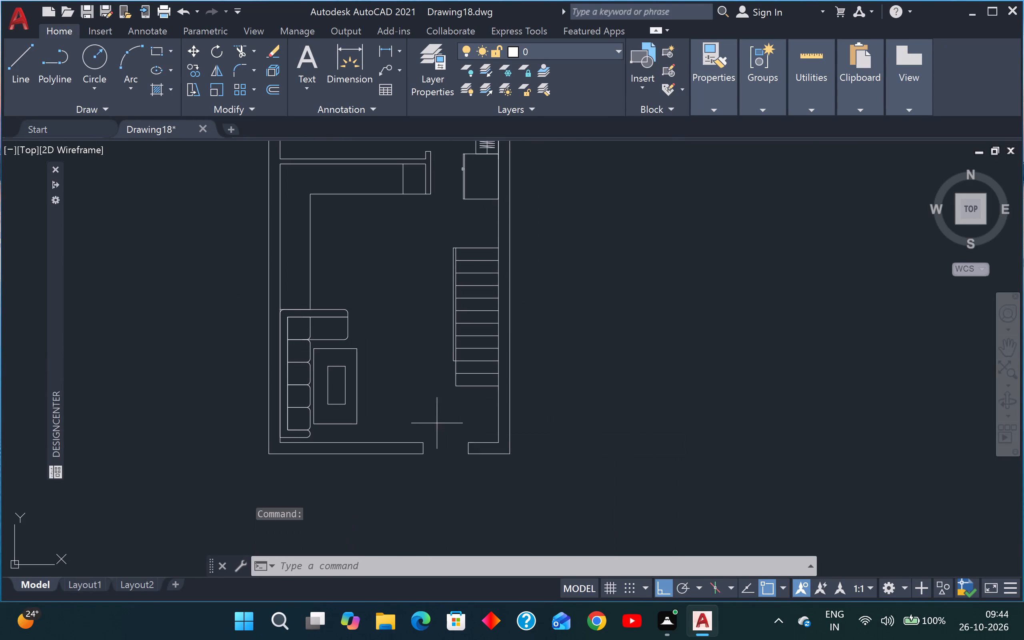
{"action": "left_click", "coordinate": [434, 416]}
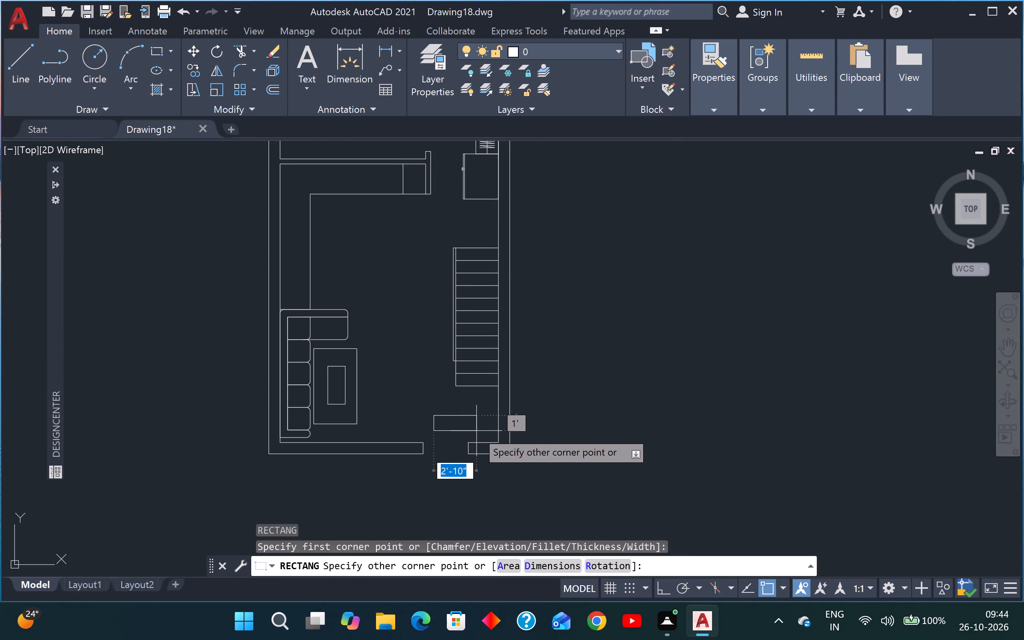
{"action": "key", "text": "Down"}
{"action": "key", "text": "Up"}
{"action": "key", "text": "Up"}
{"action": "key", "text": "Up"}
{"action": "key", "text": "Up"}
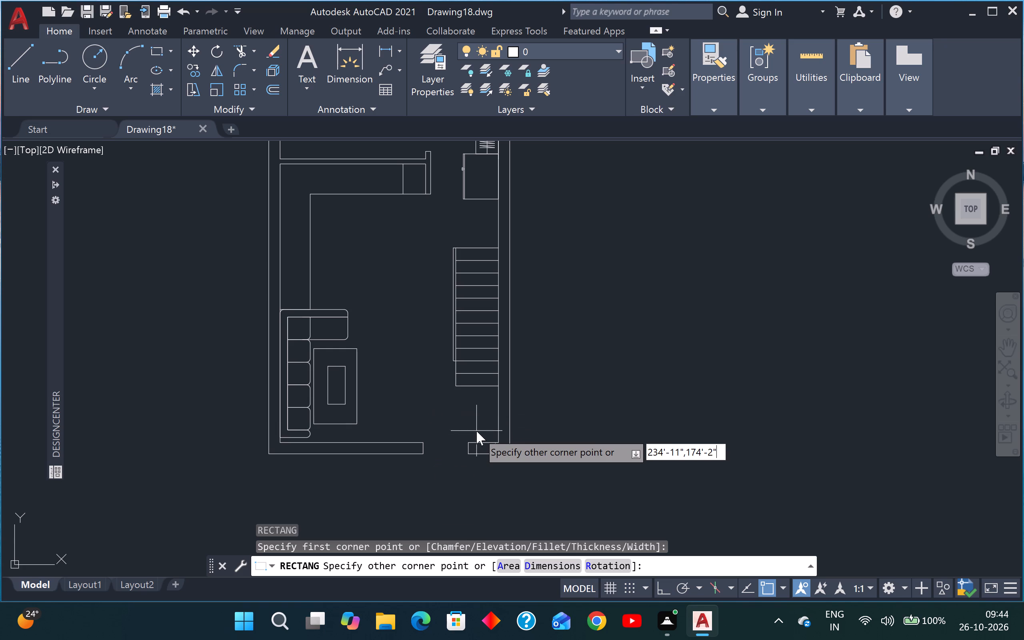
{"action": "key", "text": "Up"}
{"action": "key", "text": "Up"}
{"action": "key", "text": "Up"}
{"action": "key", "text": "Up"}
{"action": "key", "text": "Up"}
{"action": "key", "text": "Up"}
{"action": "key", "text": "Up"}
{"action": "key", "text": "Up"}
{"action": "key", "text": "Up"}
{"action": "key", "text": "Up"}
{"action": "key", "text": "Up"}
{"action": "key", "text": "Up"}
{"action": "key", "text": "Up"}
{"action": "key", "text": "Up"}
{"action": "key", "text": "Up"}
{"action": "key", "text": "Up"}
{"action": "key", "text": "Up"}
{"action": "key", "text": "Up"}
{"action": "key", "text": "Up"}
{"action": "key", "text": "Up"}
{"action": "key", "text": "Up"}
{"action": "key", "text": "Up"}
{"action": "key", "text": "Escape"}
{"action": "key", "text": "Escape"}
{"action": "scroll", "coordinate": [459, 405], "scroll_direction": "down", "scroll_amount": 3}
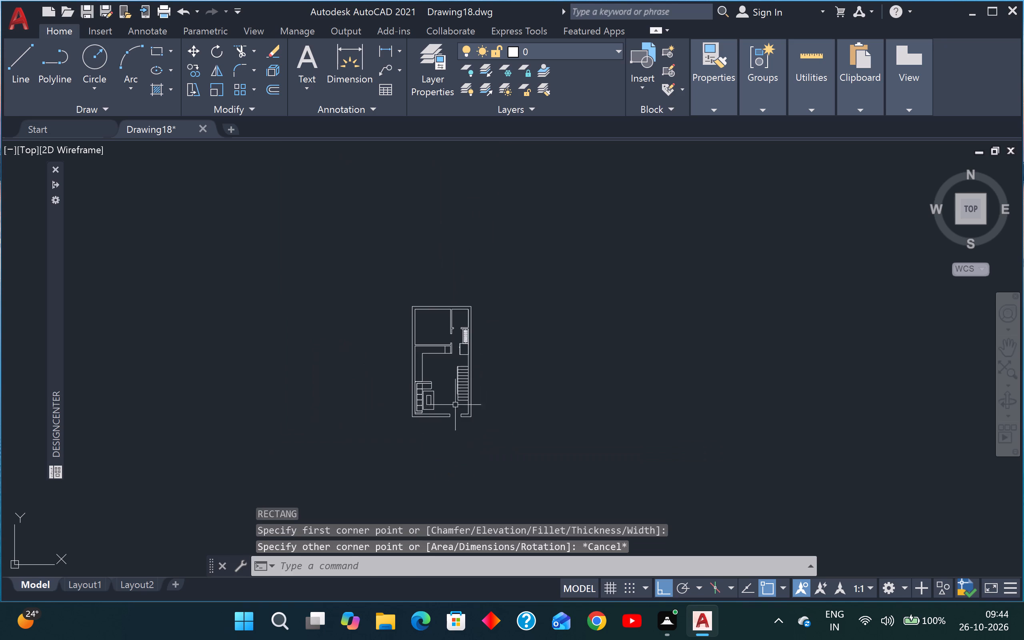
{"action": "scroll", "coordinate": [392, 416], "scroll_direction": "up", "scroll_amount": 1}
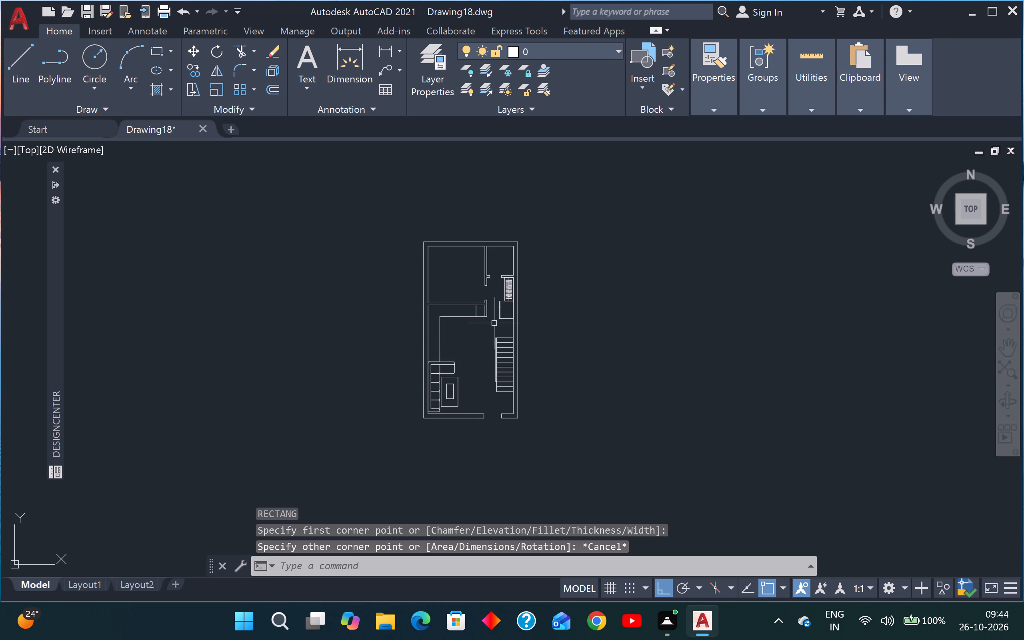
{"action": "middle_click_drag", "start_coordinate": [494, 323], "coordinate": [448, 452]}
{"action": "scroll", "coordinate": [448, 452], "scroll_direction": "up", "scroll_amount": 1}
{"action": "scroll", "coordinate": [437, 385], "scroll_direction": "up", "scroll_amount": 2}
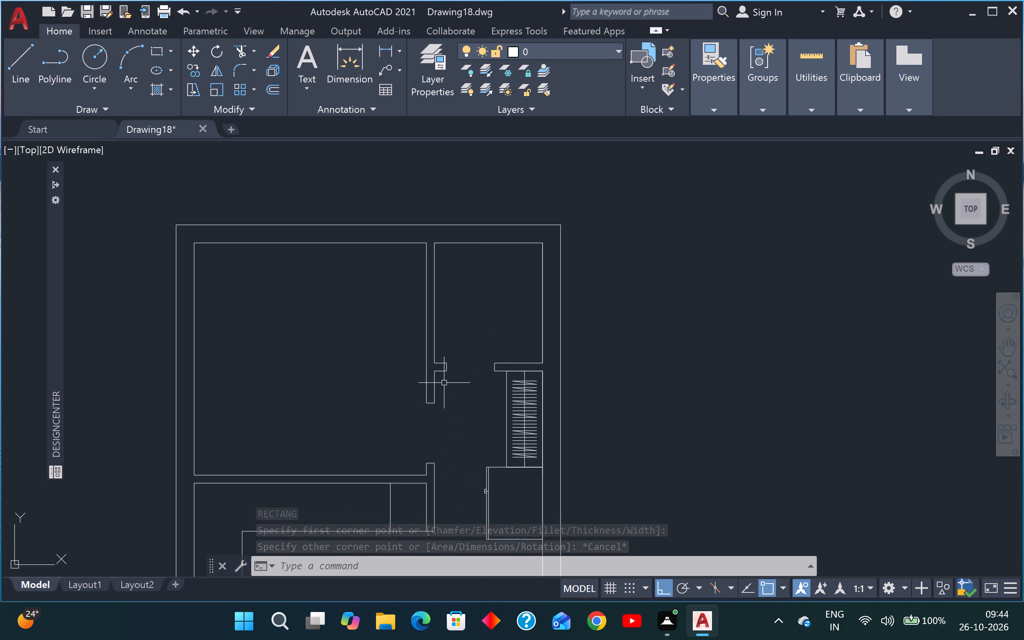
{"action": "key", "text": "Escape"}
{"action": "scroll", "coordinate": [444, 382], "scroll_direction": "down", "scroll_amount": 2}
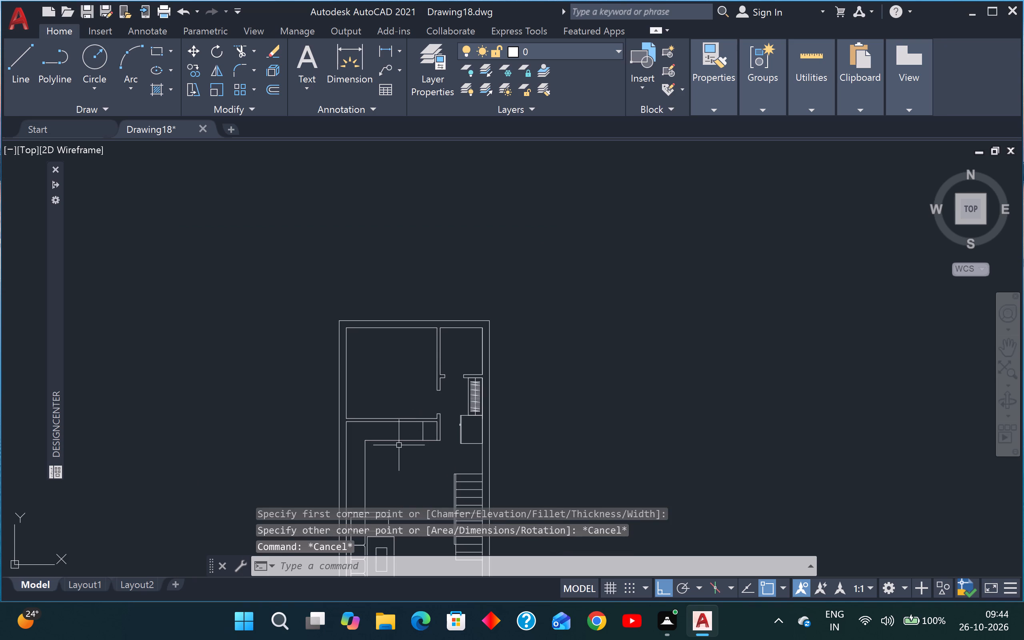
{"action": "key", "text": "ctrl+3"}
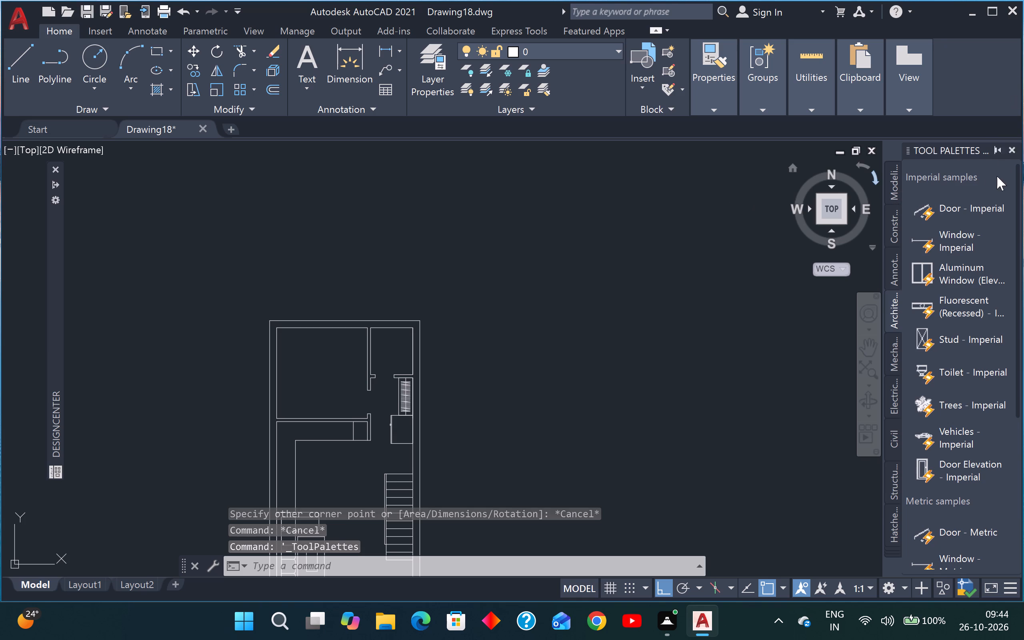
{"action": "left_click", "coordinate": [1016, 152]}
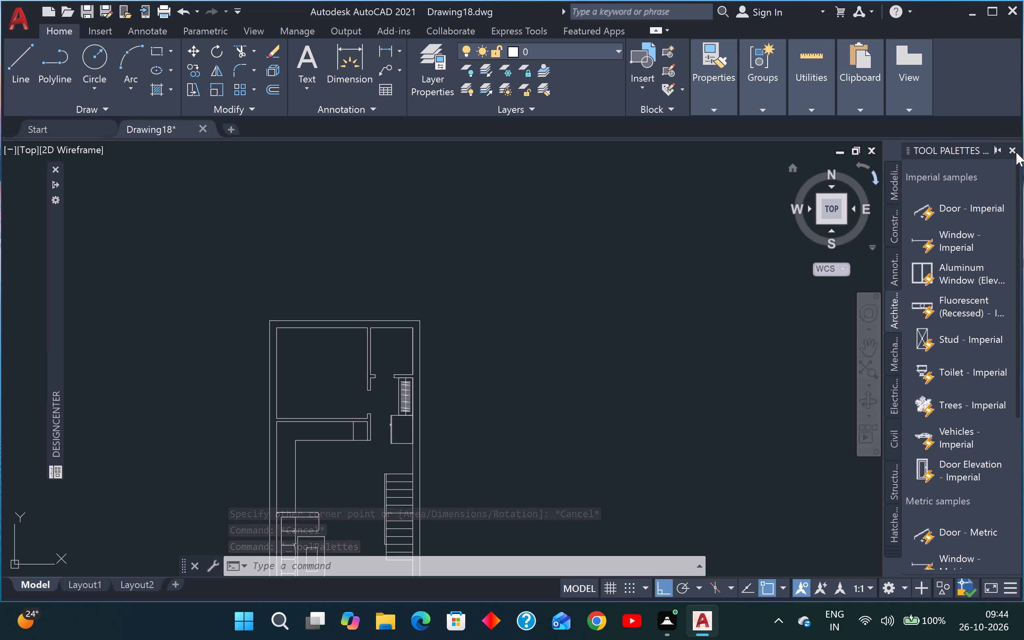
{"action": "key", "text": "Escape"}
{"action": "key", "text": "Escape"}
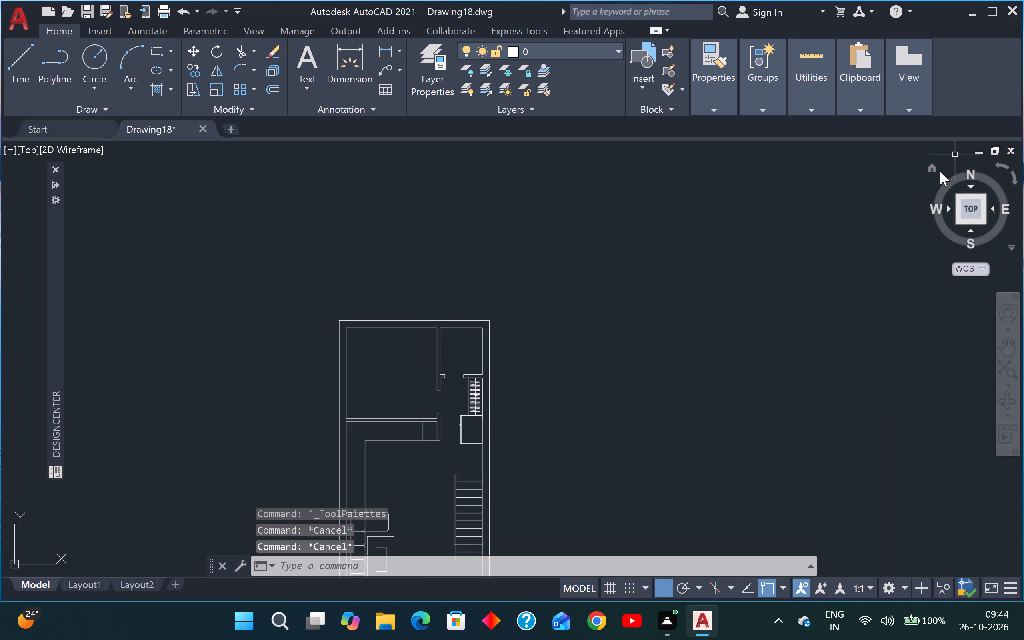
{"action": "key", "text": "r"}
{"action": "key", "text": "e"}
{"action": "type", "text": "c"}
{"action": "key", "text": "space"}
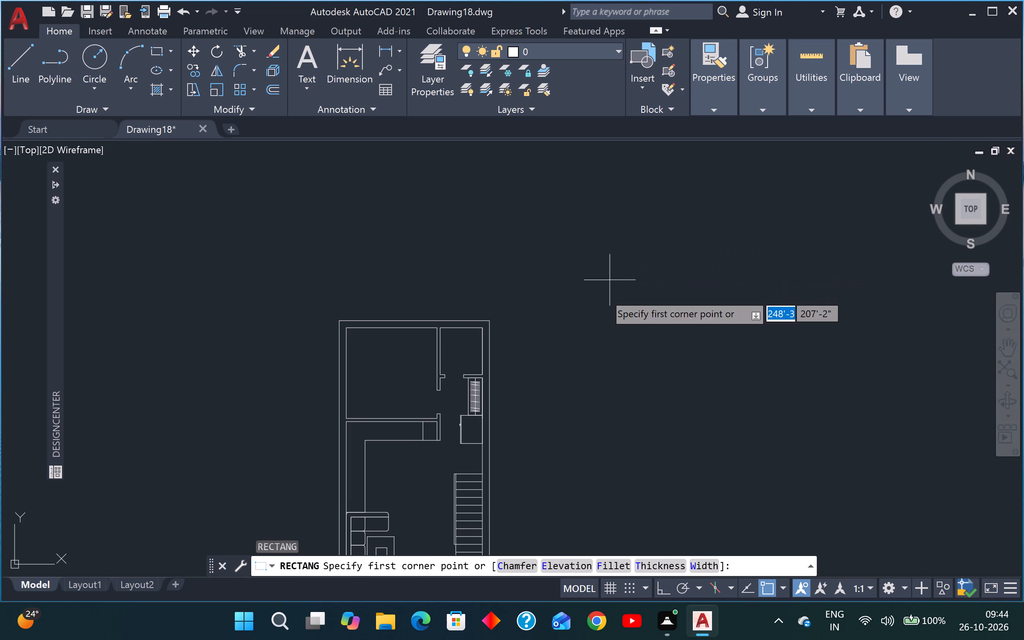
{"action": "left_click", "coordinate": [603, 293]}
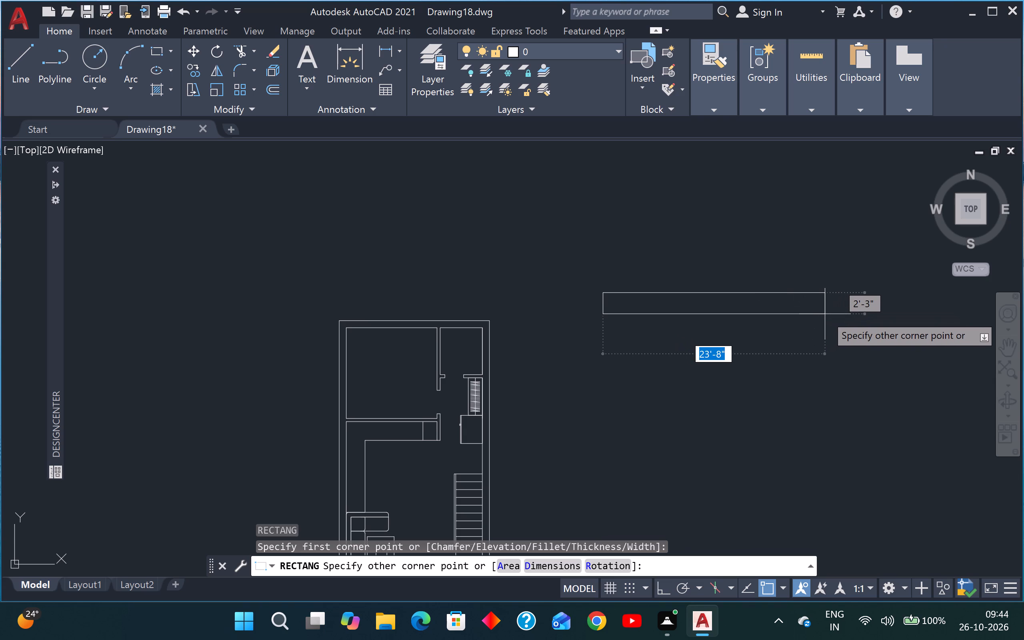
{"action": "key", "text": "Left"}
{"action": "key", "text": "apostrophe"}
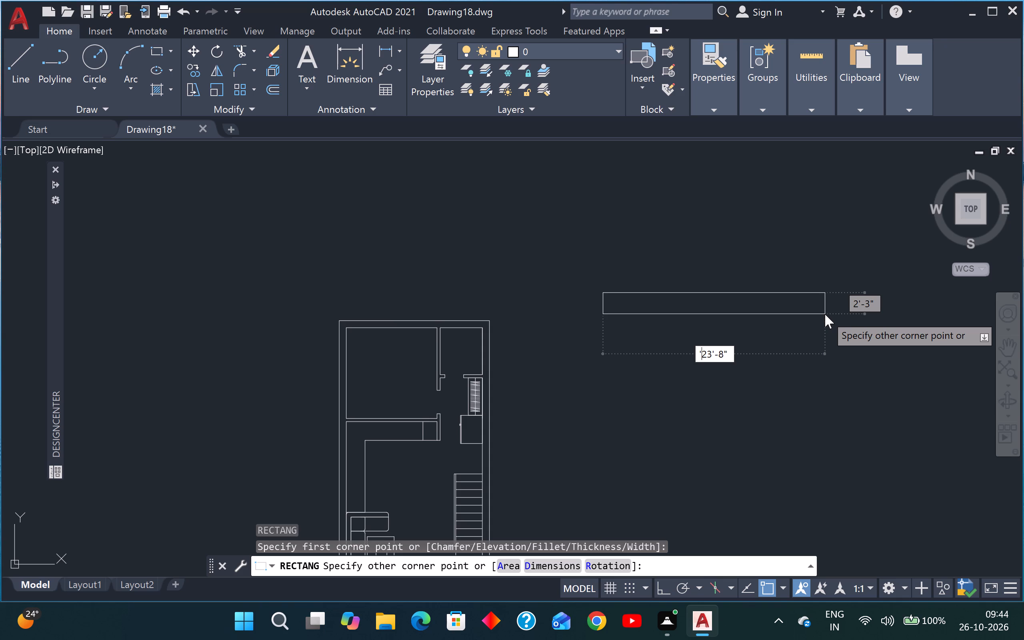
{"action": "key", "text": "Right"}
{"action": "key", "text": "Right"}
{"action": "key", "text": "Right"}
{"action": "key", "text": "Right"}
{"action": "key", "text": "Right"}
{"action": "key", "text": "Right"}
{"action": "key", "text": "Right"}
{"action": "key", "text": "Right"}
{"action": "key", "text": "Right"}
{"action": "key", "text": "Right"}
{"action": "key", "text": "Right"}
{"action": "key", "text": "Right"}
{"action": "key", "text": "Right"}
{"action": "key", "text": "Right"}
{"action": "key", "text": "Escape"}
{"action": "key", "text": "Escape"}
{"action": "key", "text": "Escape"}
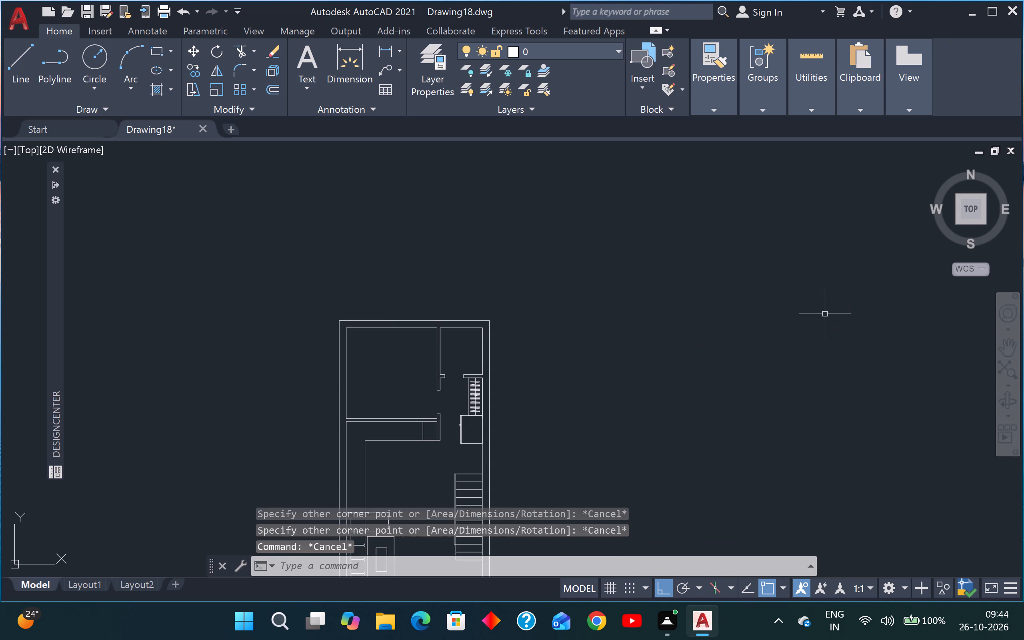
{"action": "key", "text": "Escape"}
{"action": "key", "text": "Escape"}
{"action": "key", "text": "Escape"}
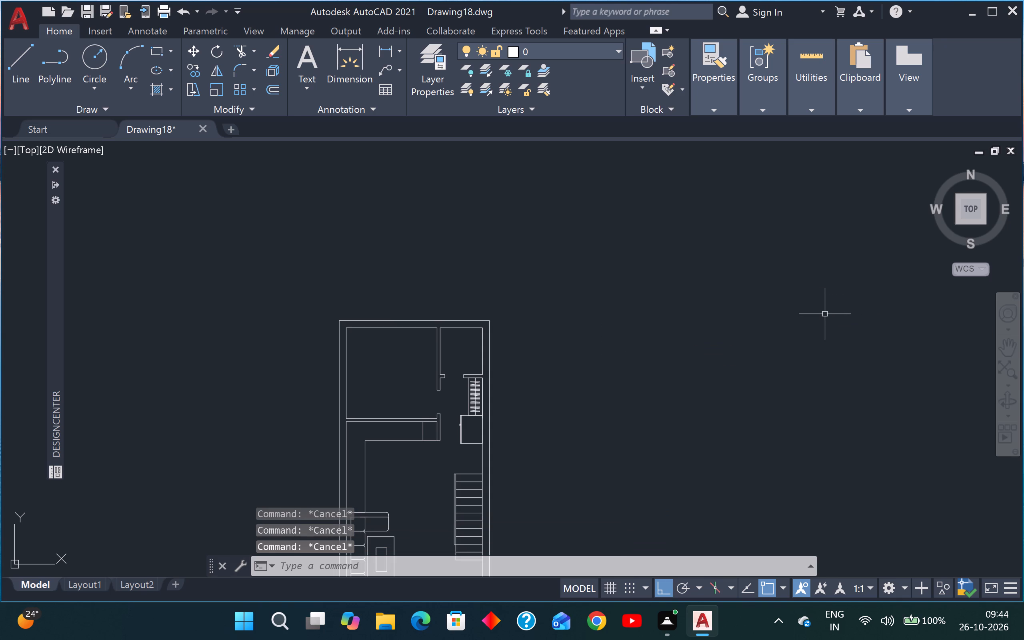
Draw a rectangle 4' wide by 9" high in the empty area outside the plan's upper-right corner.
{"action": "type", "text": "re"}
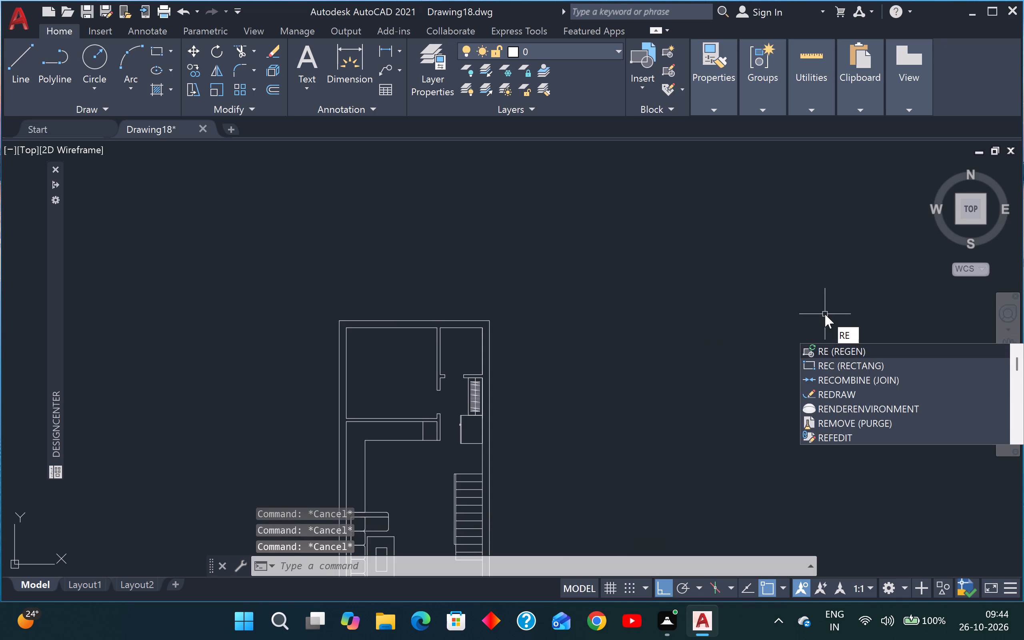
{"action": "type", "text": "c"}
{"action": "key", "text": "space"}
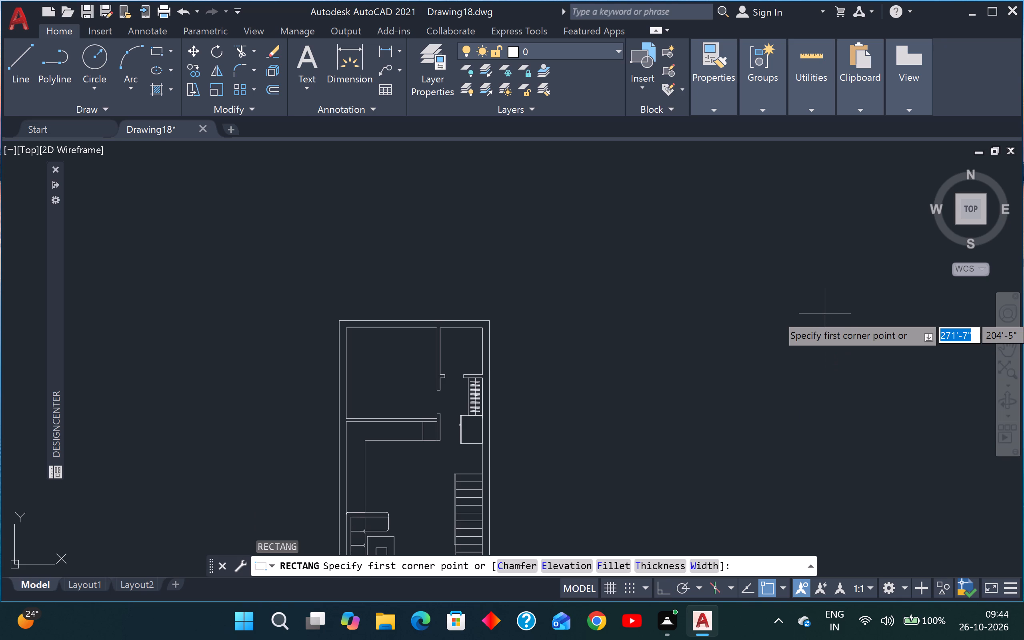
{"action": "left_click", "coordinate": [540, 291]}
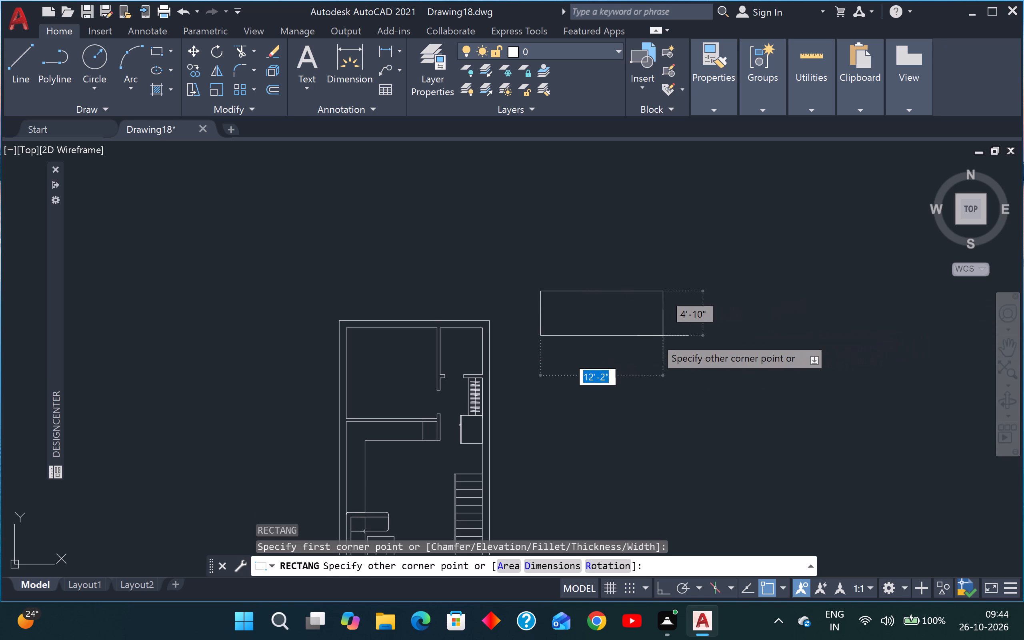
{"action": "key", "text": "4"}
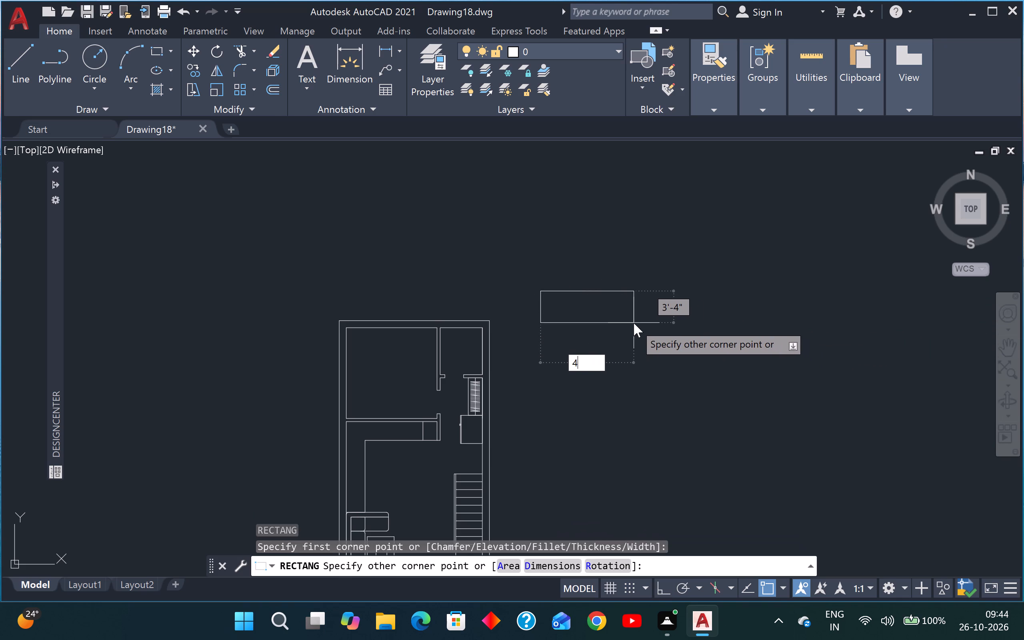
{"action": "key", "text": "apostrophe"}
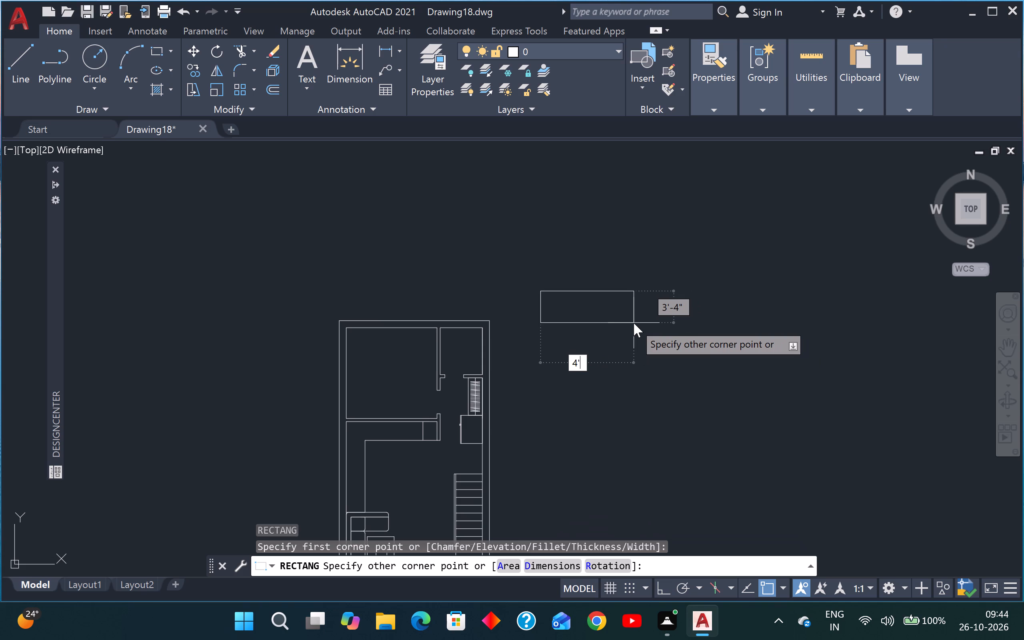
{"action": "key", "text": "Tab"}
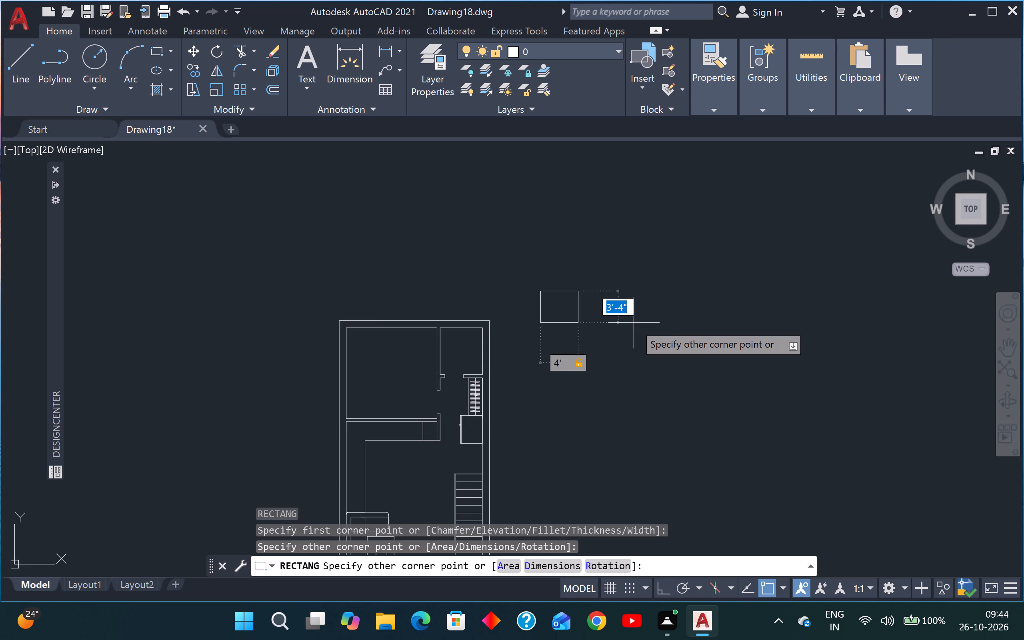
{"action": "key", "text": "9"}
{"action": "key", "text": "shift+quotedbl"}
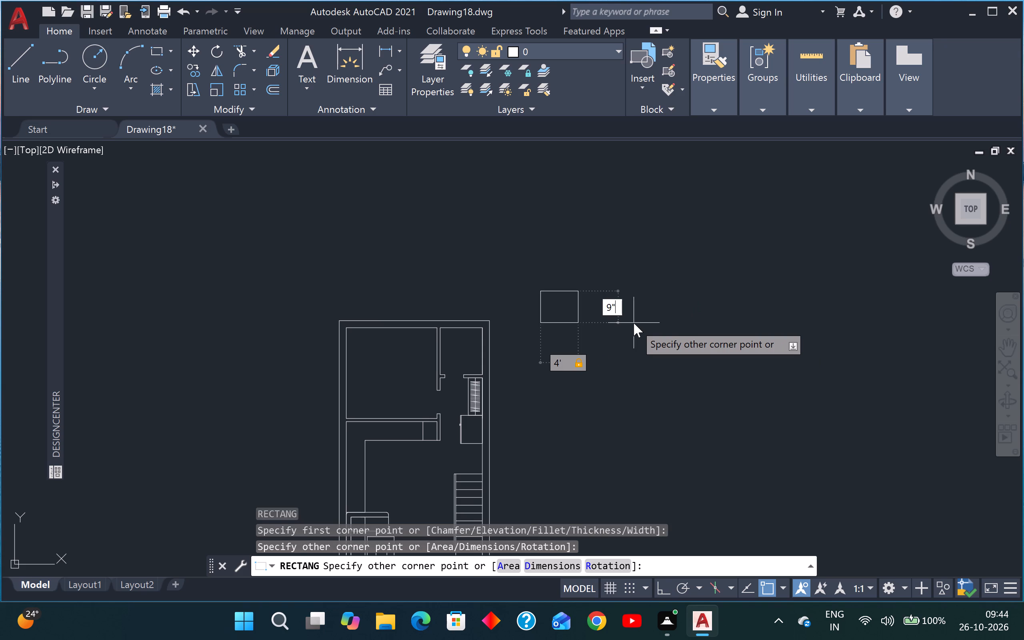
{"action": "key", "text": "Return"}
Draw a second rectangle 2' wide by 9" high in the empty area to the right of the 4' rectangle.
{"action": "type", "text": "rec"}
{"action": "key", "text": "space"}
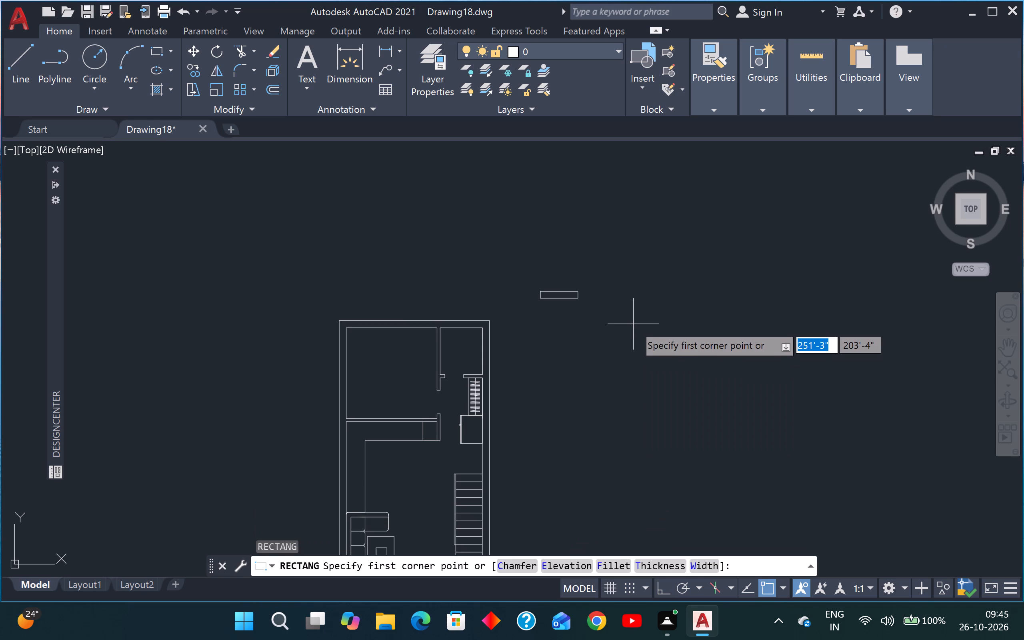
{"action": "left_click", "coordinate": [616, 302]}
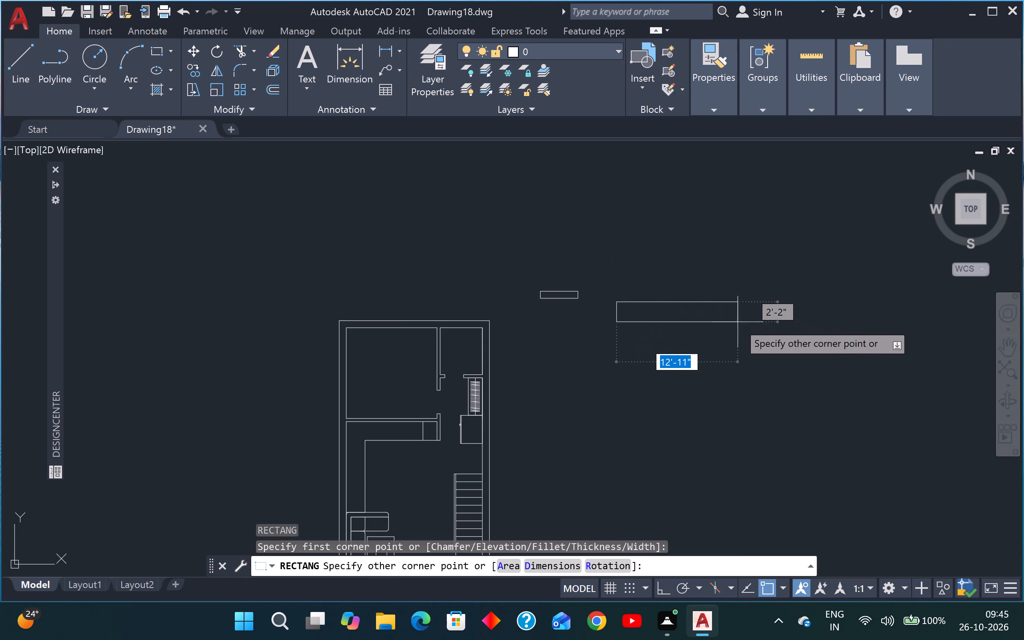
{"action": "key", "text": "2"}
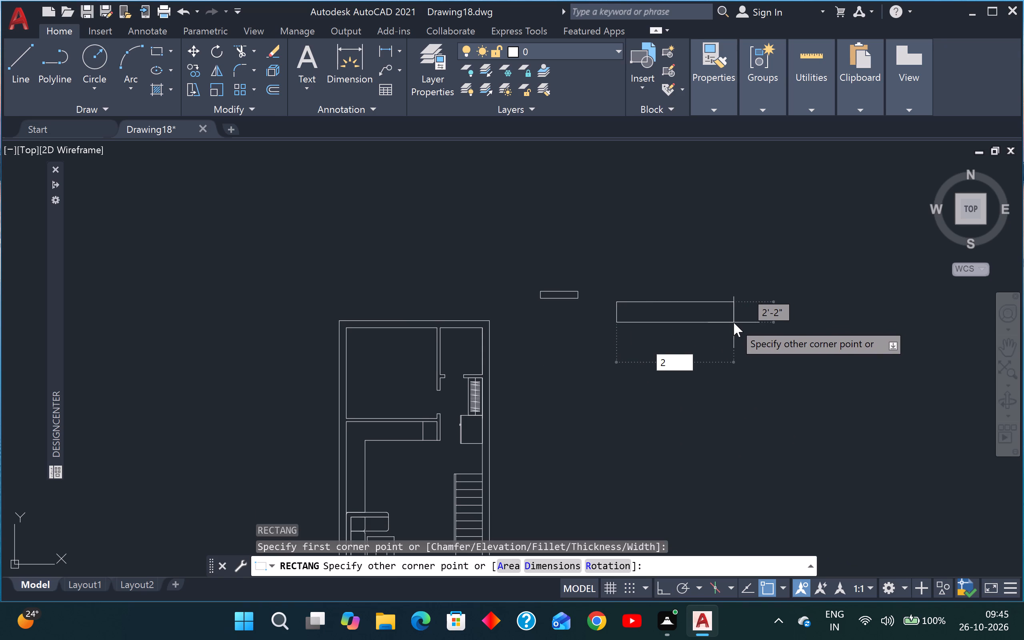
{"action": "key", "text": "apostrophe"}
{"action": "key", "text": "Tab"}
{"action": "key", "text": "9"}
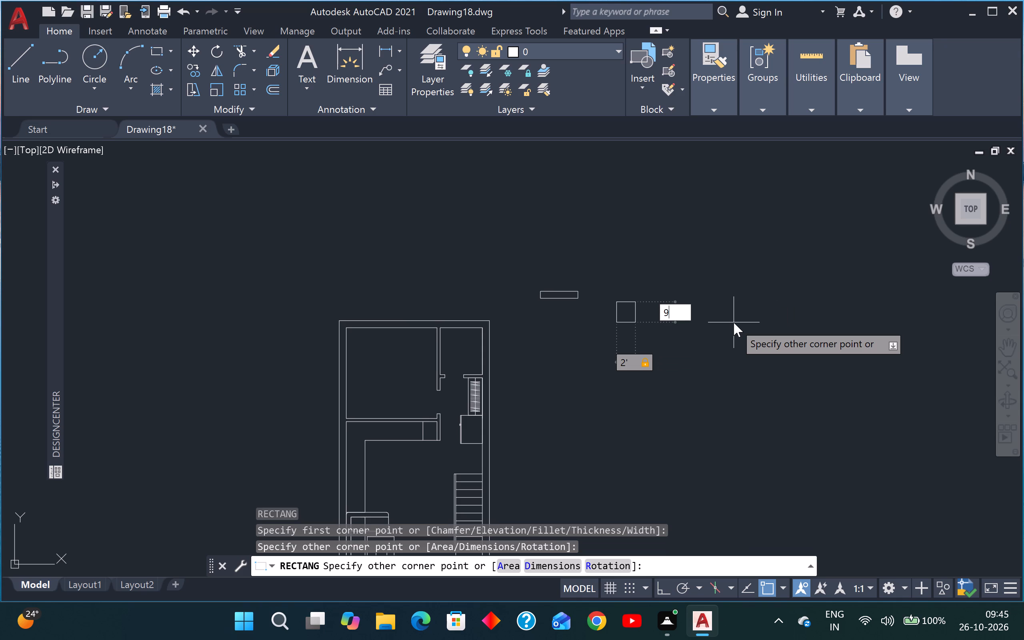
{"action": "key", "text": "shift+quotedbl"}
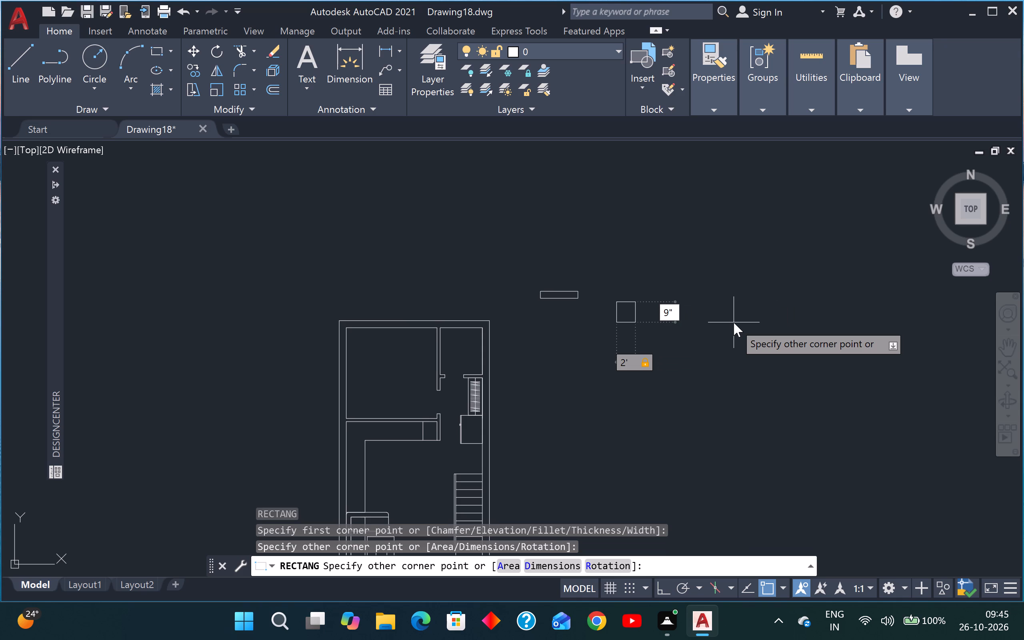
{"action": "key", "text": "Return"}
{"action": "right_click", "coordinate": [734, 322]}
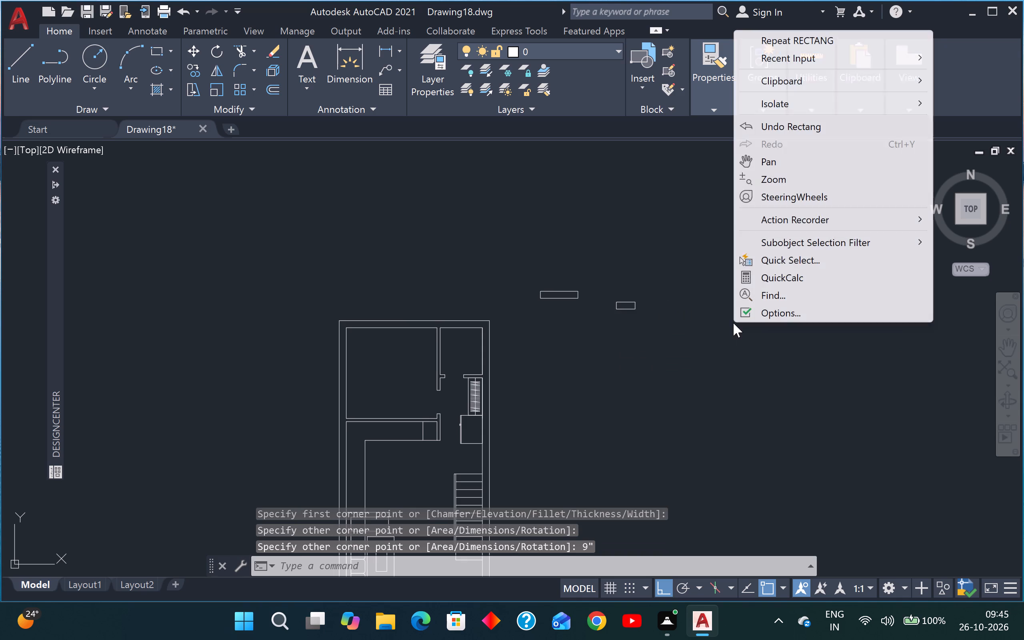
{"action": "key", "text": "Escape"}
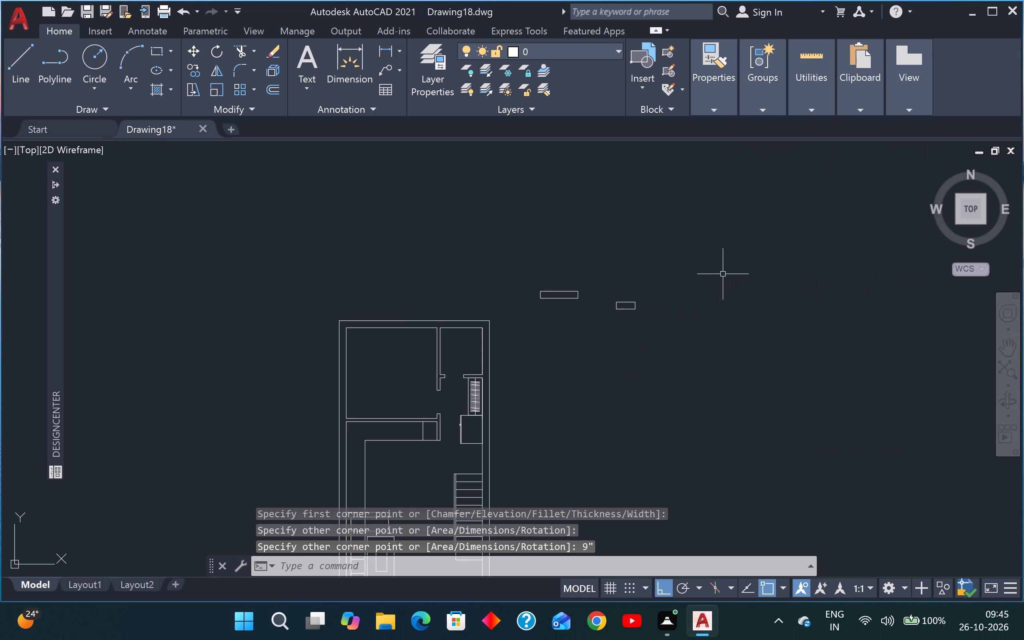
Draw a horizontal centre line across the 4' by 9" rectangle between the midpoints of its short sides.
{"action": "type", "text": "l"}
{"action": "key", "text": "space"}
{"action": "scroll", "coordinate": [514, 300], "scroll_direction": "up", "scroll_amount": 3}
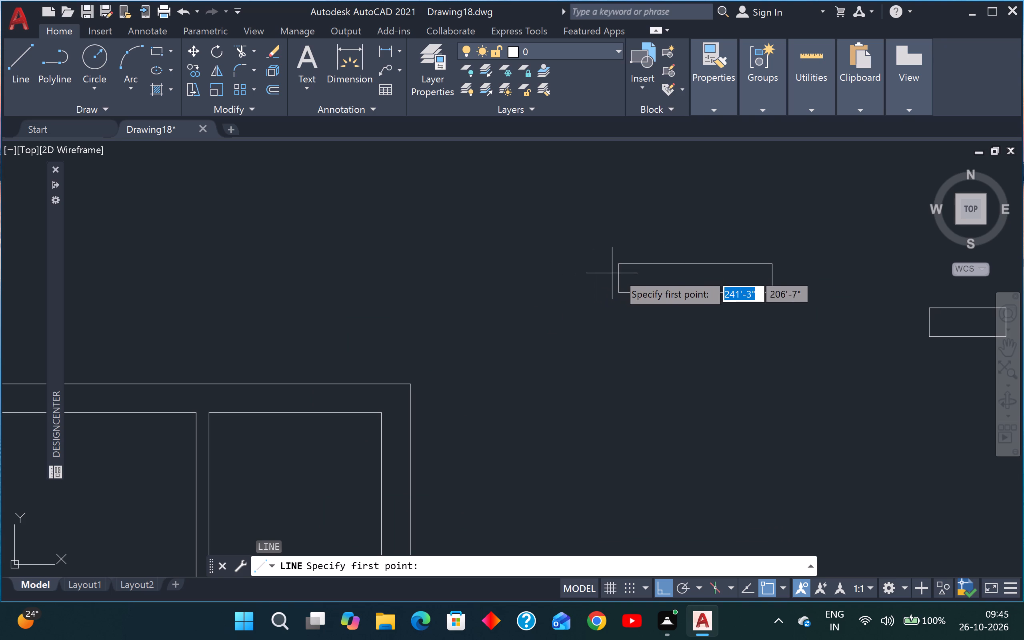
{"action": "left_click_drag", "start_coordinate": [618, 274], "coordinate": [624, 275]}
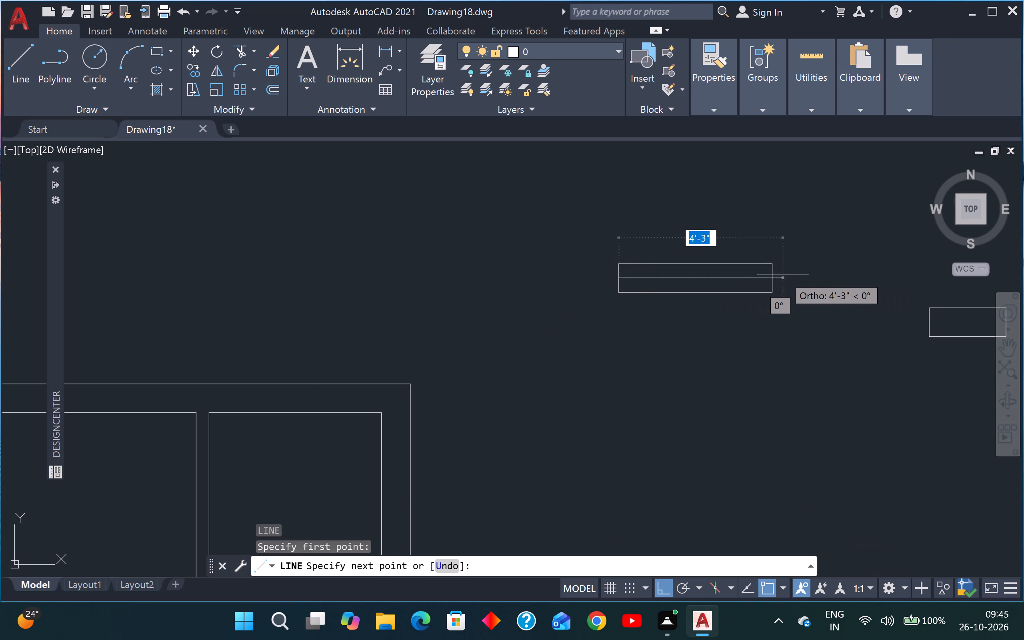
{"action": "left_click", "coordinate": [772, 276]}
{"action": "key", "text": "Escape"}
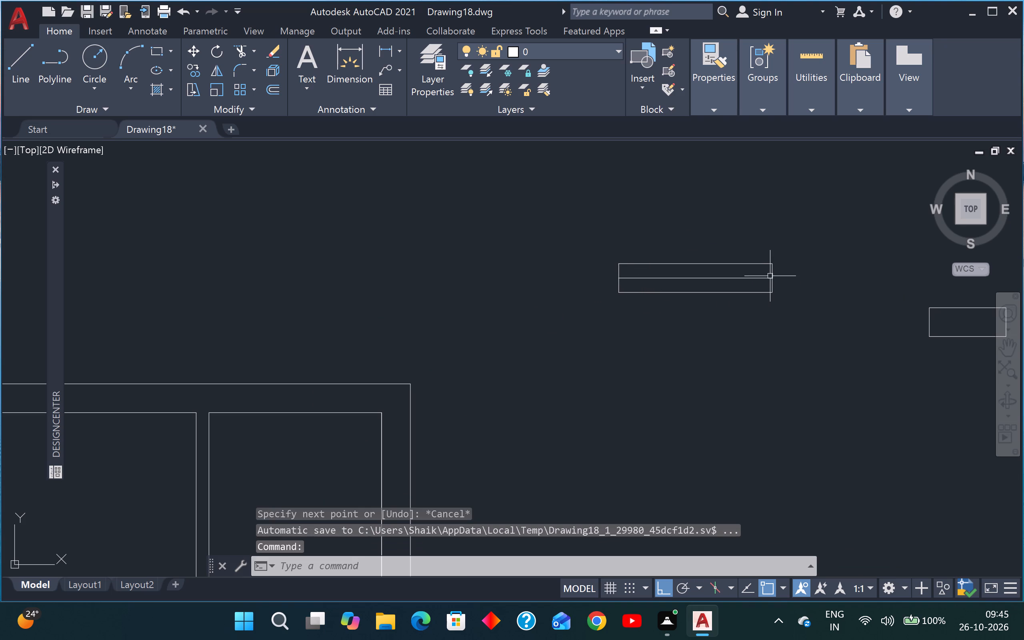
Draw a horizontal centre line across the 2' by 9" rectangle between the midpoints of its short sides.
{"action": "scroll", "coordinate": [813, 271], "scroll_direction": "down", "scroll_amount": 4}
{"action": "scroll", "coordinate": [843, 290], "scroll_direction": "up", "scroll_amount": 3}
{"action": "key", "text": "space"}
{"action": "scroll", "coordinate": [838, 260], "scroll_direction": "up", "scroll_amount": 2}
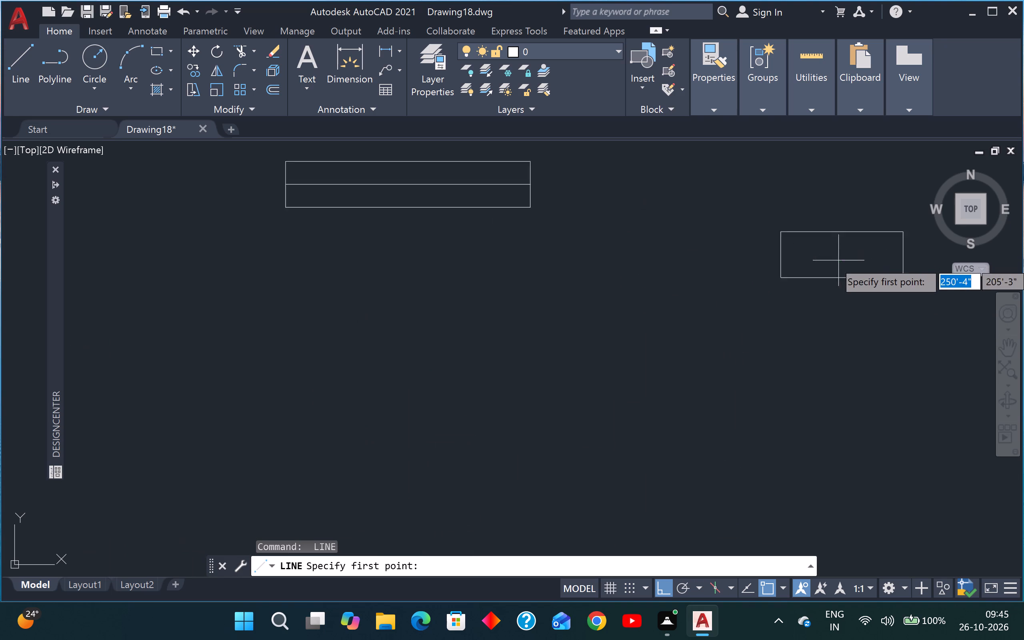
{"action": "scroll", "coordinate": [838, 260], "scroll_direction": "up", "scroll_amount": 1}
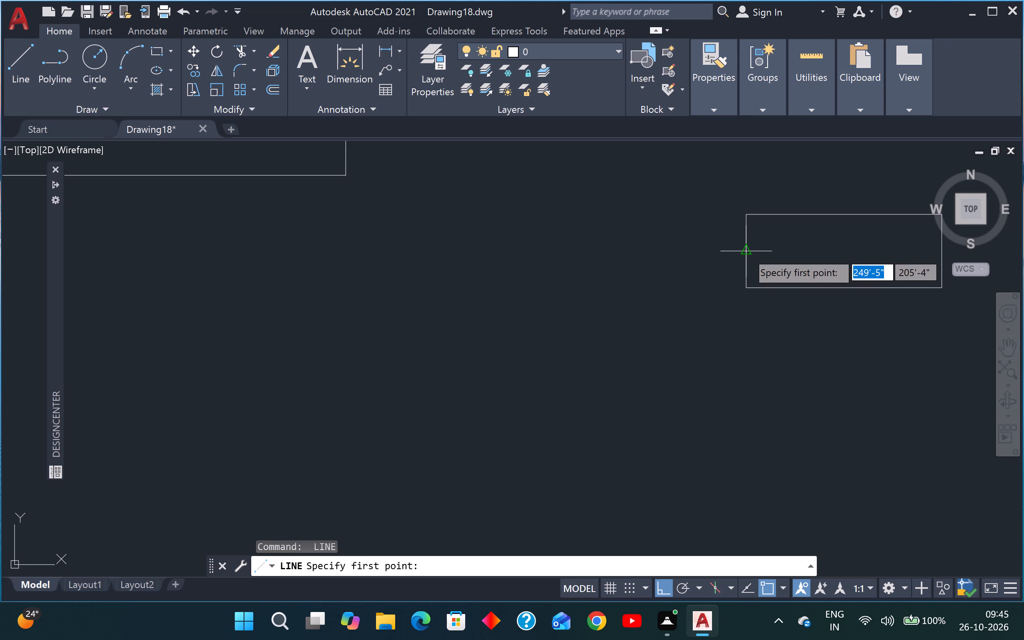
{"action": "left_click", "coordinate": [746, 251]}
{"action": "scroll", "coordinate": [746, 250], "scroll_direction": "down", "scroll_amount": 2}
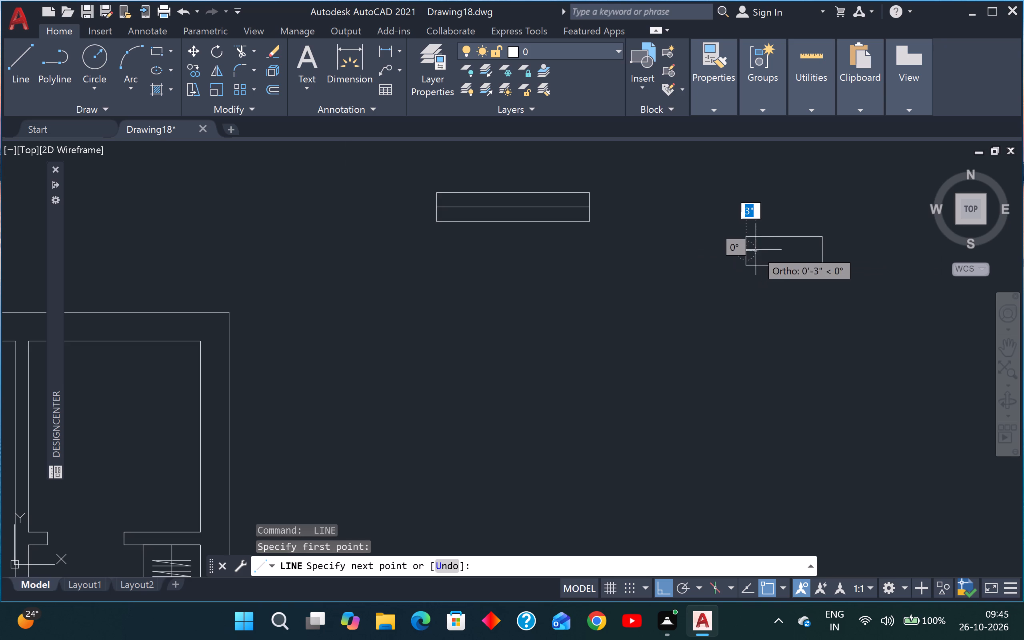
{"action": "scroll", "coordinate": [827, 254], "scroll_direction": "up", "scroll_amount": 2}
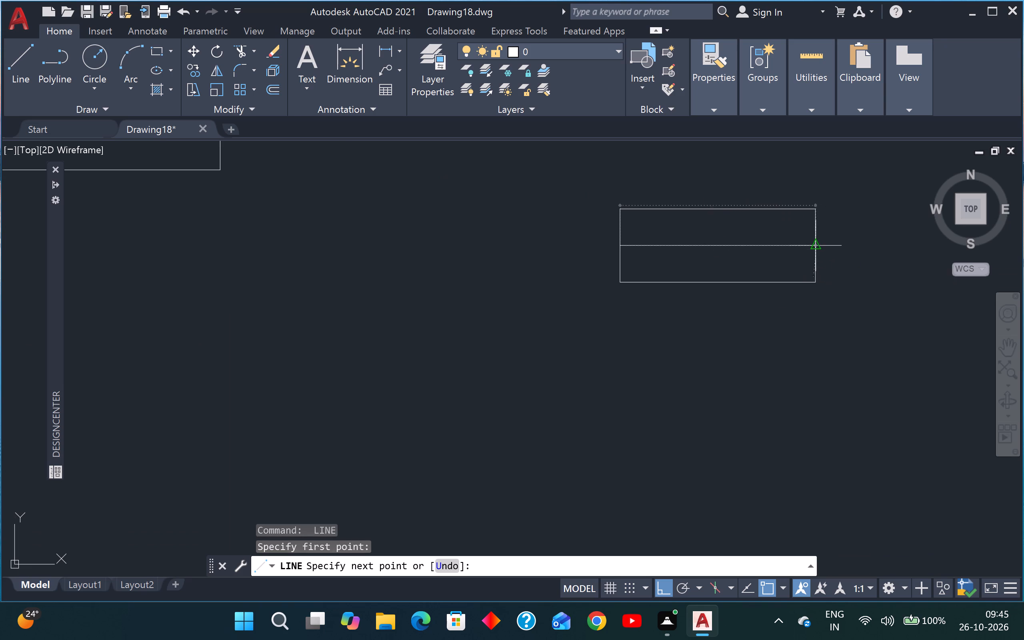
{"action": "left_click", "coordinate": [820, 249]}
{"action": "key", "text": "Escape"}
Offset the 2' rectangle's centre line by 1" both above and below it.
{"action": "type", "text": "o"}
{"action": "key", "text": "space"}
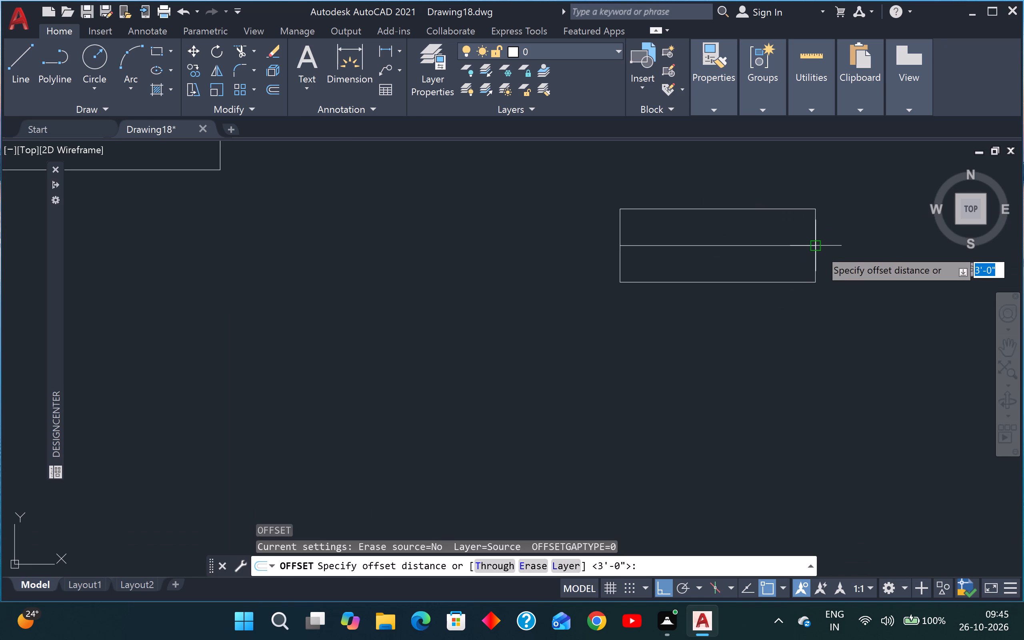
{"action": "key", "text": "End"}
{"action": "key", "text": "shift+quotedbl"}
{"action": "key", "text": "BackSpace"}
{"action": "key", "text": "BackSpace"}
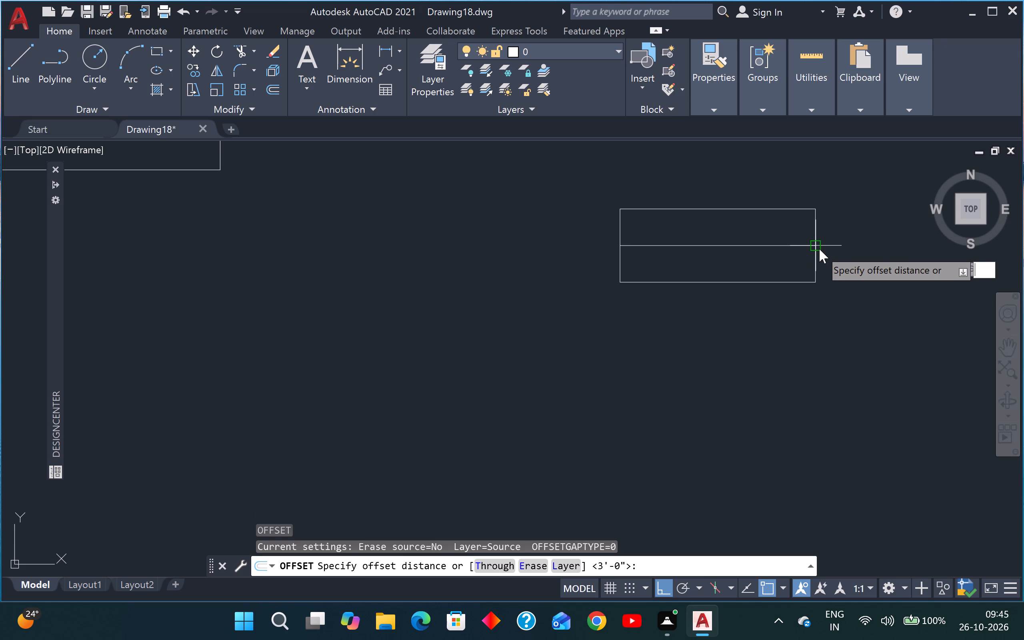
{"action": "type", "text": "1\""}
{"action": "key", "text": "Return"}
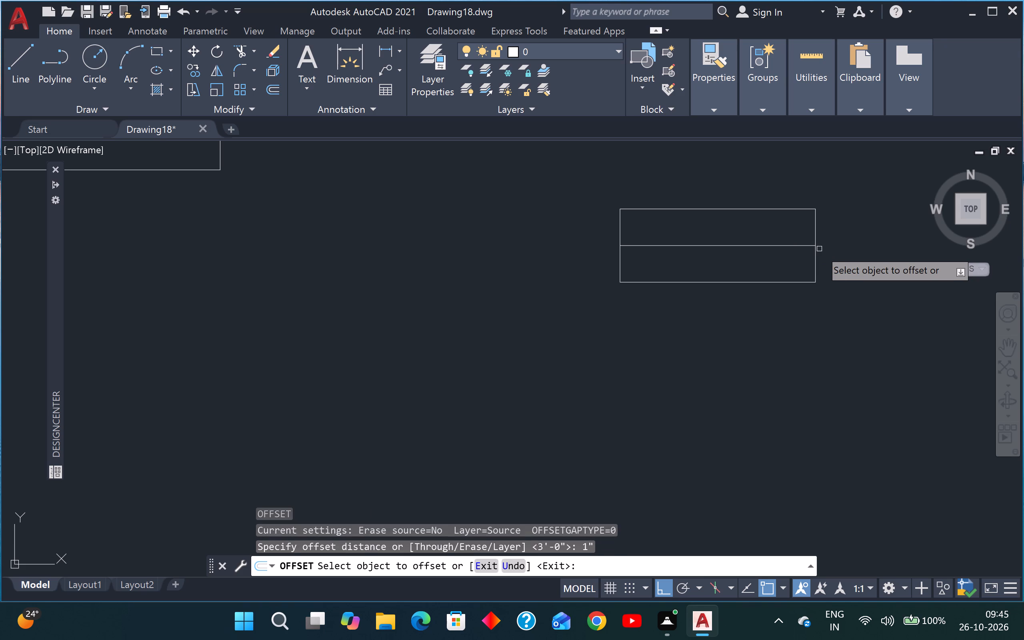
{"action": "left_click", "coordinate": [734, 248]}
{"action": "left_click", "coordinate": [725, 145]}
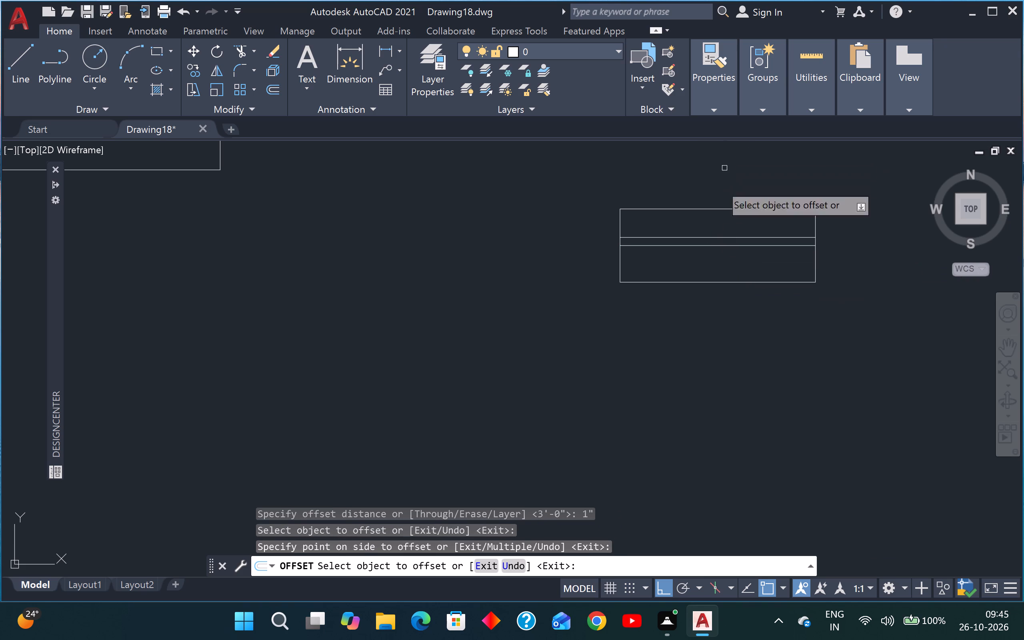
{"action": "left_click", "coordinate": [716, 247]}
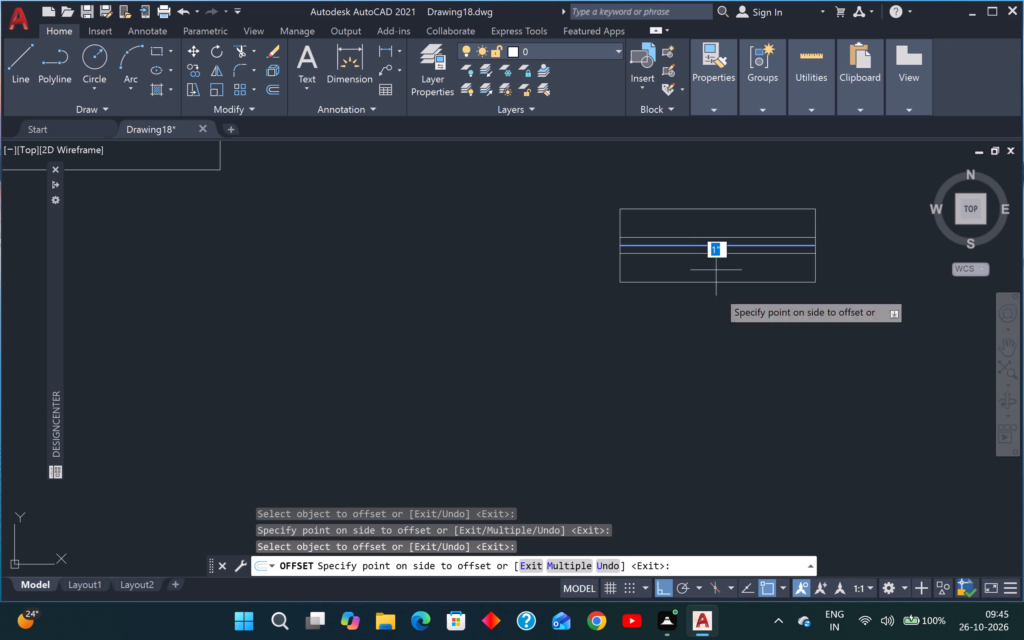
{"action": "left_click", "coordinate": [719, 354]}
{"action": "scroll", "coordinate": [720, 347], "scroll_direction": "down", "scroll_amount": 5}
{"action": "scroll", "coordinate": [628, 321], "scroll_direction": "up", "scroll_amount": 3}
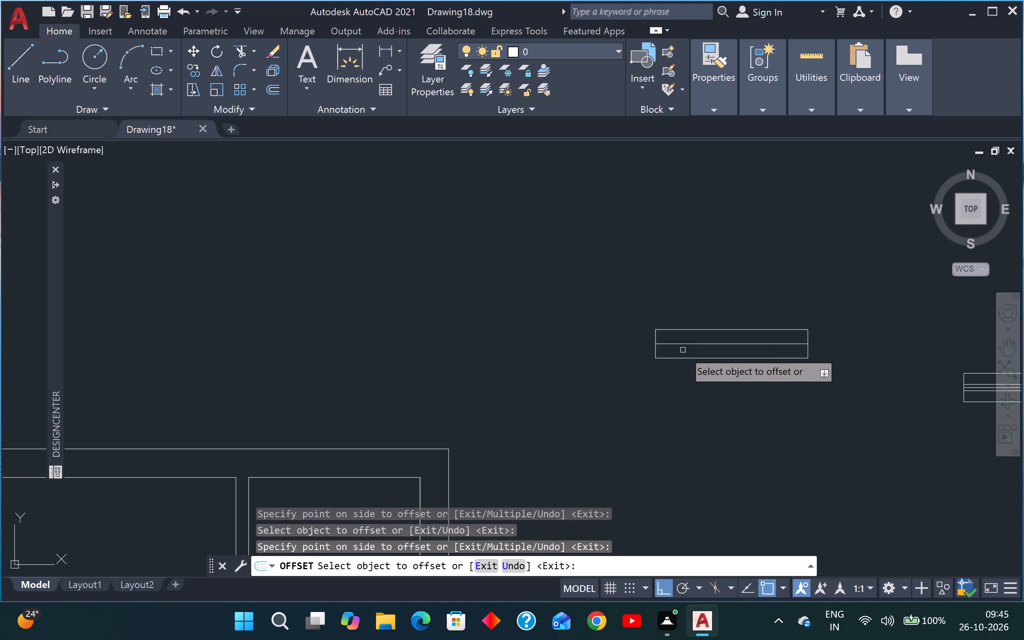
Offset the 4' rectangle's centre line by 1" to both sides and end the Offset command.
{"action": "left_click", "coordinate": [682, 345]}
{"action": "left_click", "coordinate": [702, 290]}
{"action": "scroll", "coordinate": [706, 344], "scroll_direction": "up", "scroll_amount": 3}
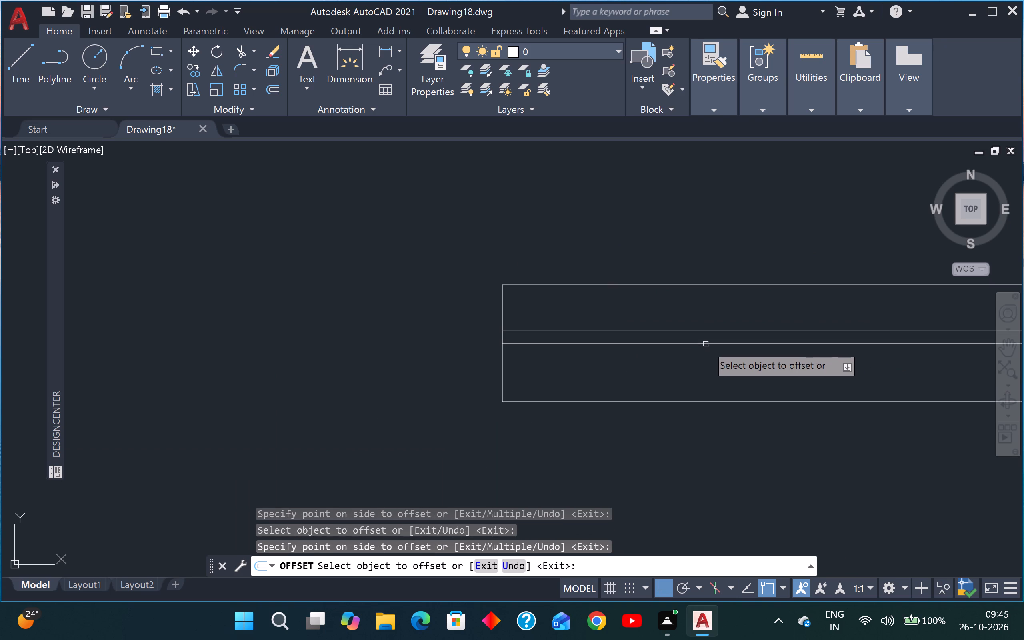
{"action": "left_click", "coordinate": [706, 344]}
{"action": "left_click", "coordinate": [755, 565]}
{"action": "left_click", "coordinate": [757, 503]}
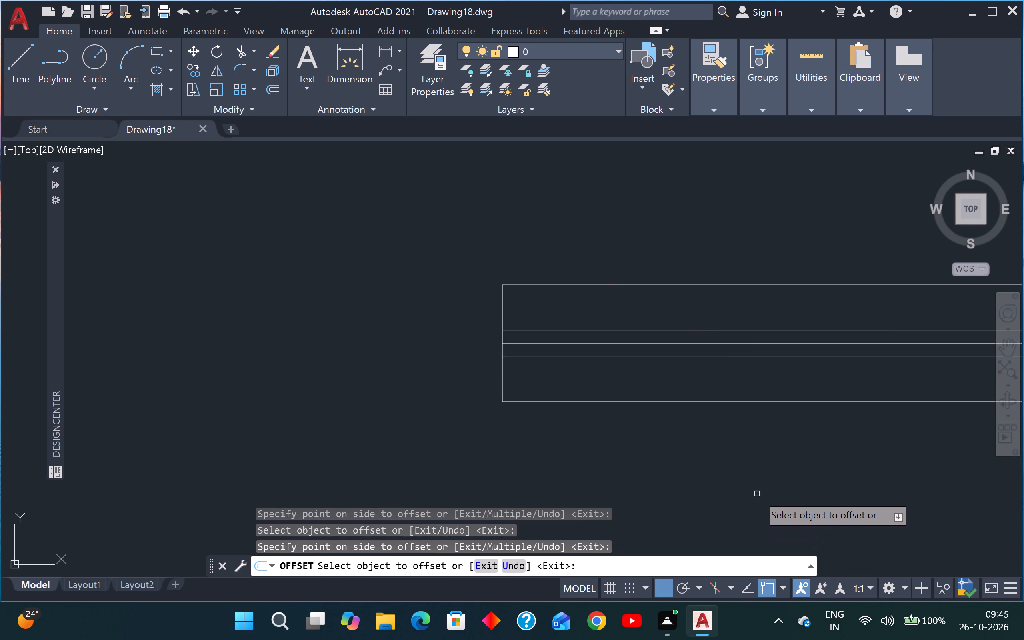
{"action": "key", "text": "Escape"}
{"action": "key", "text": "Escape"}
Trim away the 4' rectangle's centre line and its top and bottom edges, keeping the two offset lines and short sides.
{"action": "type", "text": "tr"}
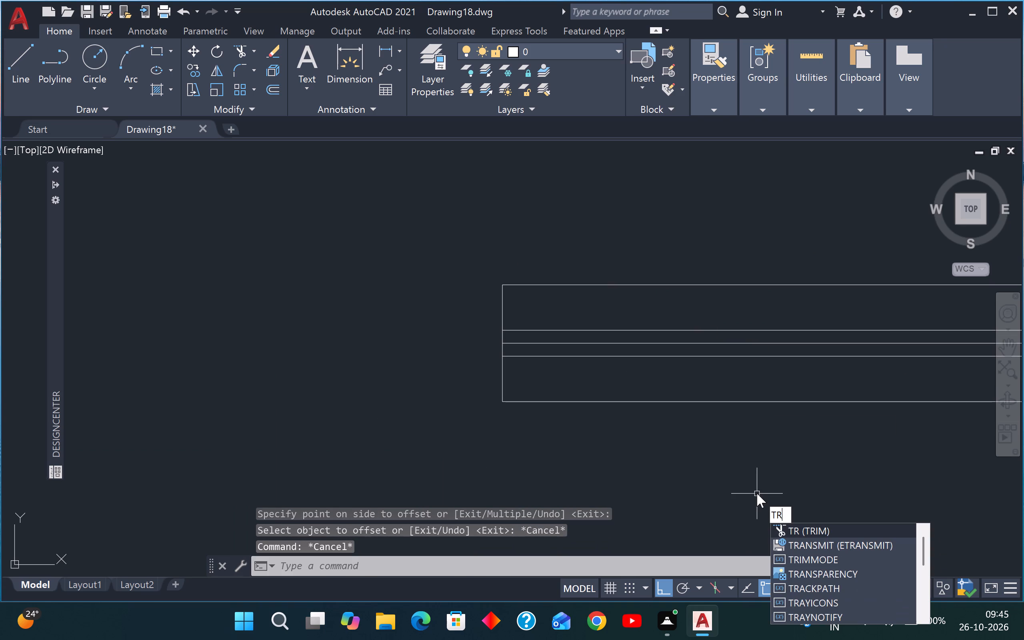
{"action": "key", "text": "space"}
{"action": "scroll", "coordinate": [736, 346], "scroll_direction": "up", "scroll_amount": 2}
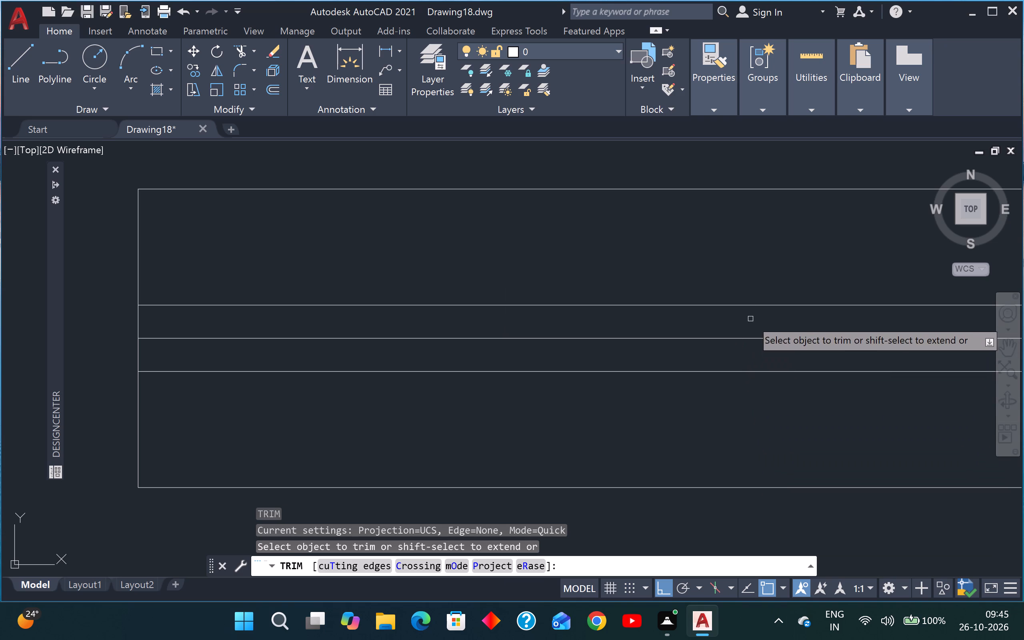
{"action": "left_click", "coordinate": [750, 319]}
{"action": "left_click", "coordinate": [730, 346]}
{"action": "left_click", "coordinate": [792, 222]}
{"action": "left_click", "coordinate": [753, 168]}
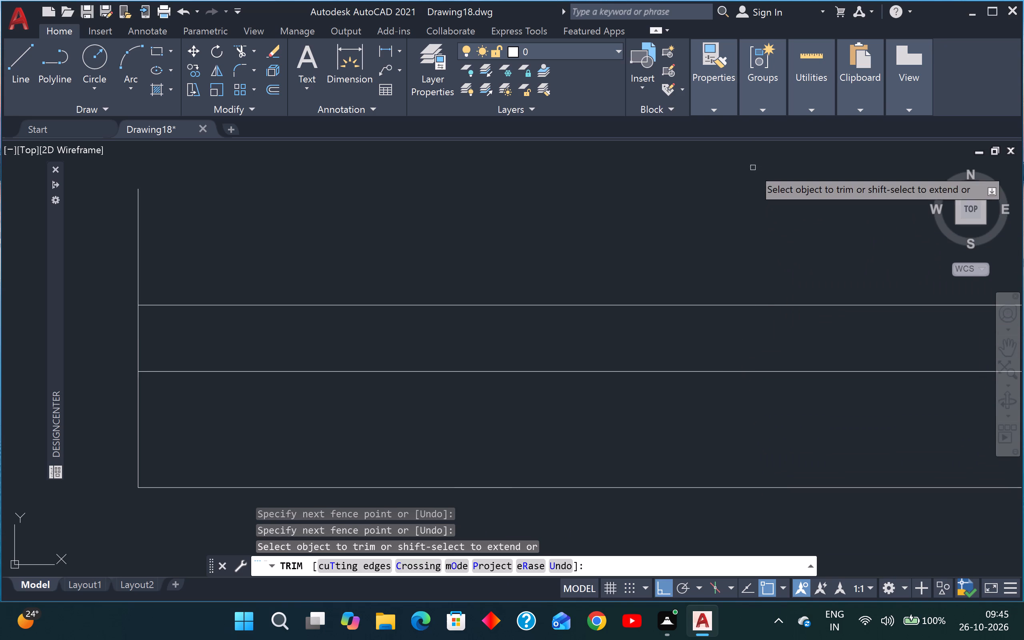
{"action": "scroll", "coordinate": [752, 168], "scroll_direction": "down", "scroll_amount": 4}
{"action": "scroll", "coordinate": [737, 227], "scroll_direction": "up", "scroll_amount": 3}
{"action": "left_click", "coordinate": [761, 186]}
{"action": "left_click", "coordinate": [735, 210]}
{"action": "scroll", "coordinate": [735, 210], "scroll_direction": "down", "scroll_amount": 2}
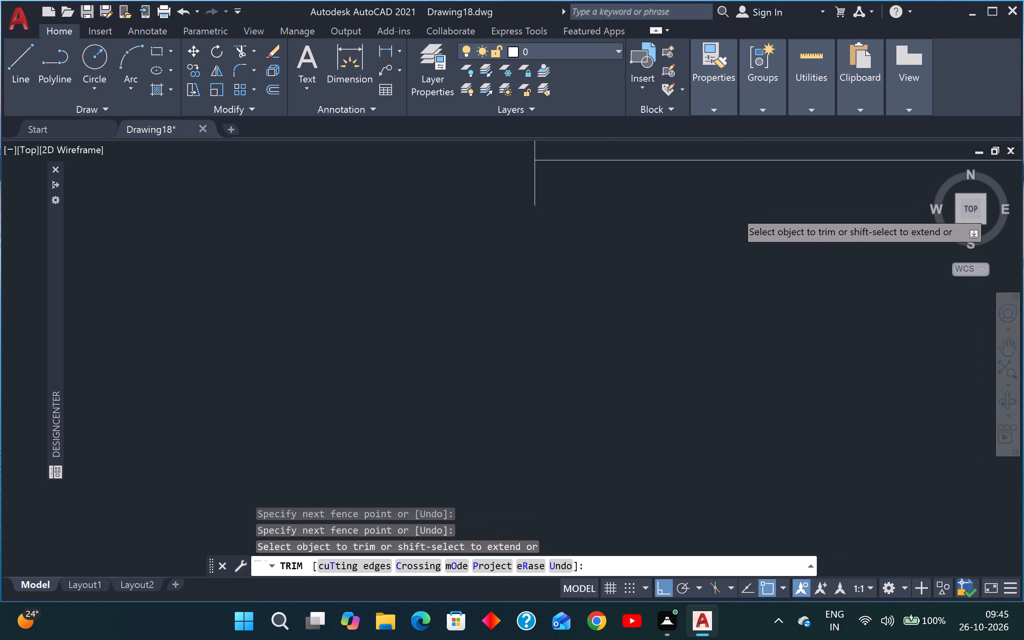
Trim away the 2' rectangle's centre line and its bottom and top edges, and end trimming.
{"action": "scroll", "coordinate": [735, 210], "scroll_direction": "down", "scroll_amount": 6}
{"action": "scroll", "coordinate": [792, 212], "scroll_direction": "up", "scroll_amount": 3}
{"action": "scroll", "coordinate": [751, 270], "scroll_direction": "up", "scroll_amount": 4}
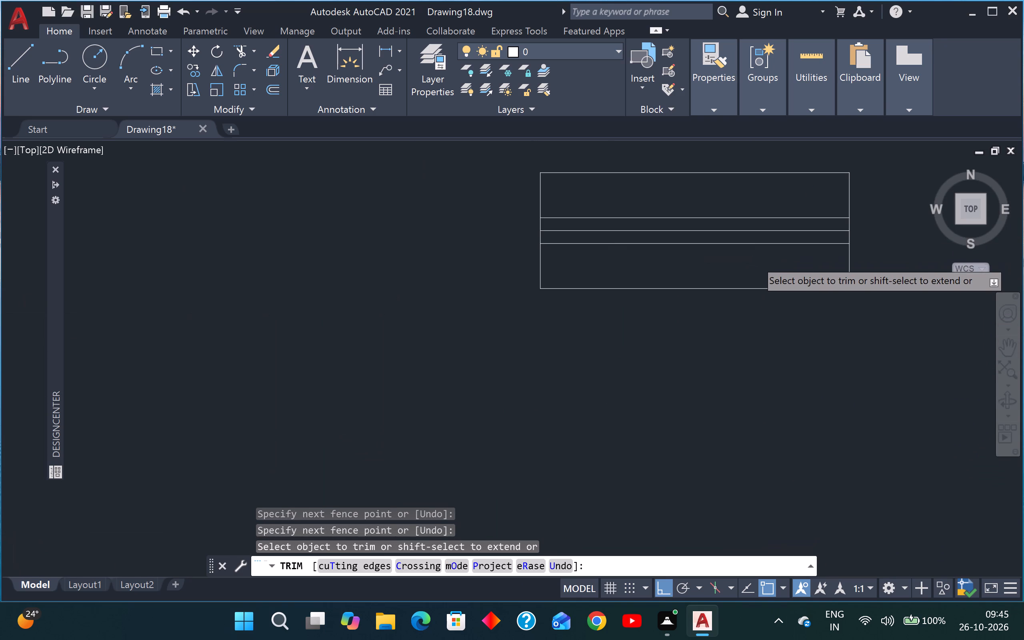
{"action": "scroll", "coordinate": [757, 228], "scroll_direction": "up", "scroll_amount": 2}
{"action": "left_click", "coordinate": [757, 228]}
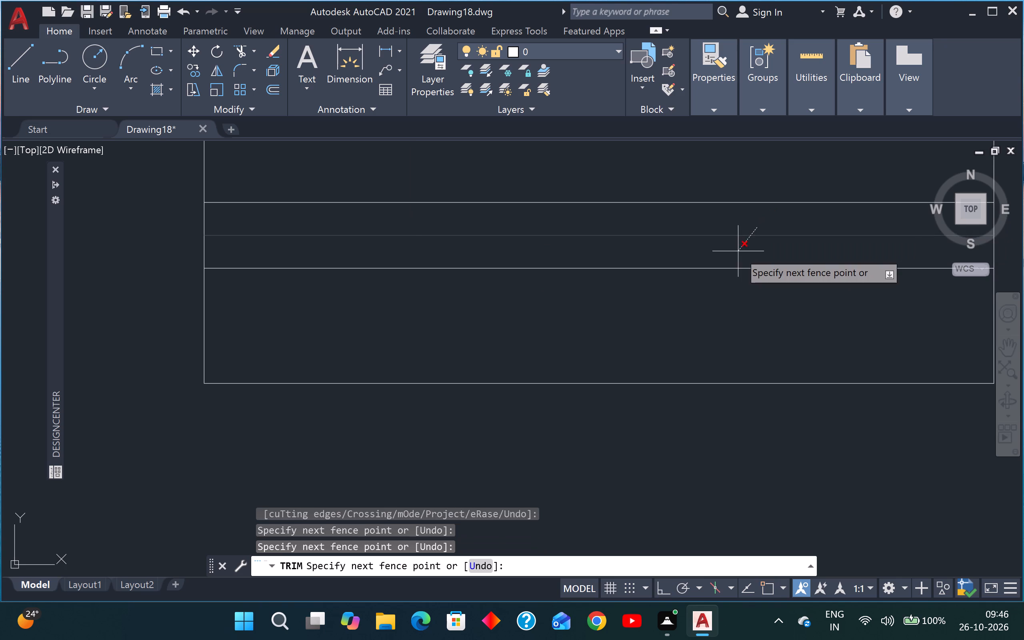
{"action": "left_click", "coordinate": [738, 251]}
{"action": "left_click", "coordinate": [742, 328]}
{"action": "left_click", "coordinate": [666, 398]}
{"action": "scroll", "coordinate": [671, 386], "scroll_direction": "down", "scroll_amount": 4}
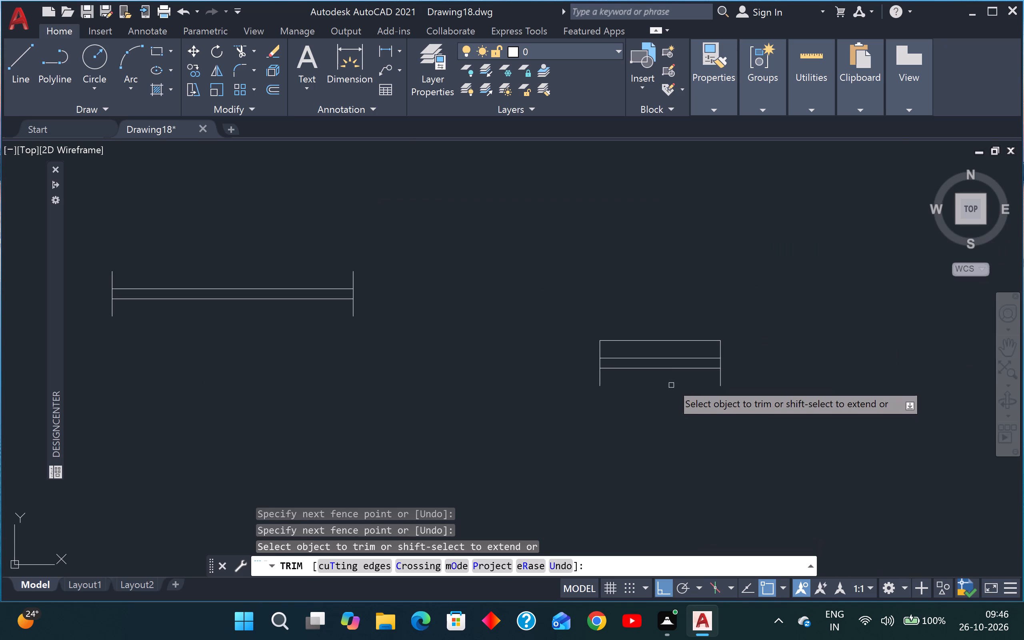
{"action": "scroll", "coordinate": [673, 337], "scroll_direction": "up", "scroll_amount": 3}
{"action": "left_click", "coordinate": [651, 365]}
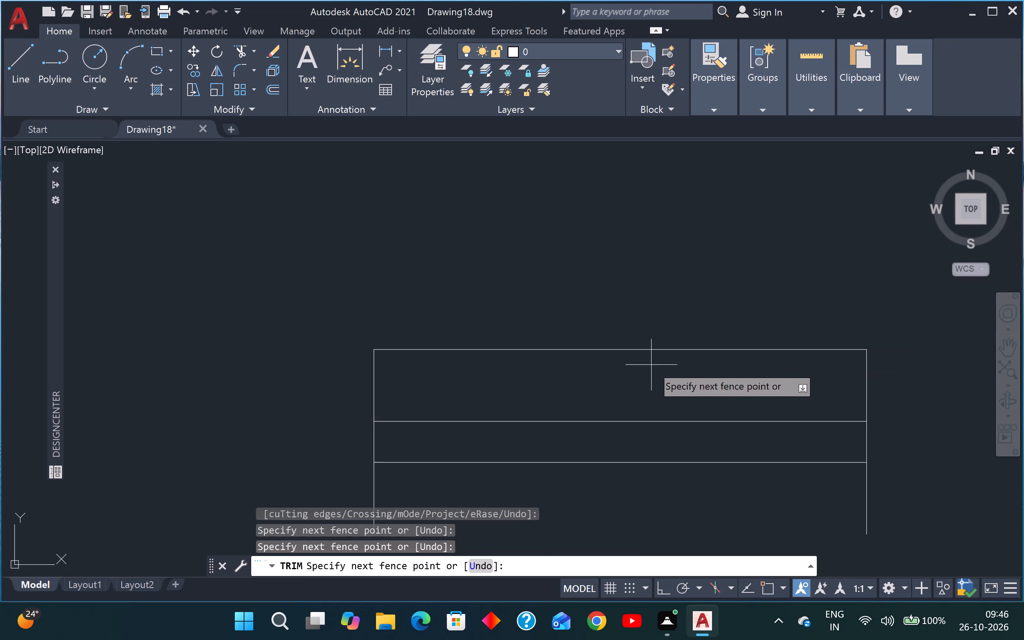
{"action": "left_click", "coordinate": [642, 299]}
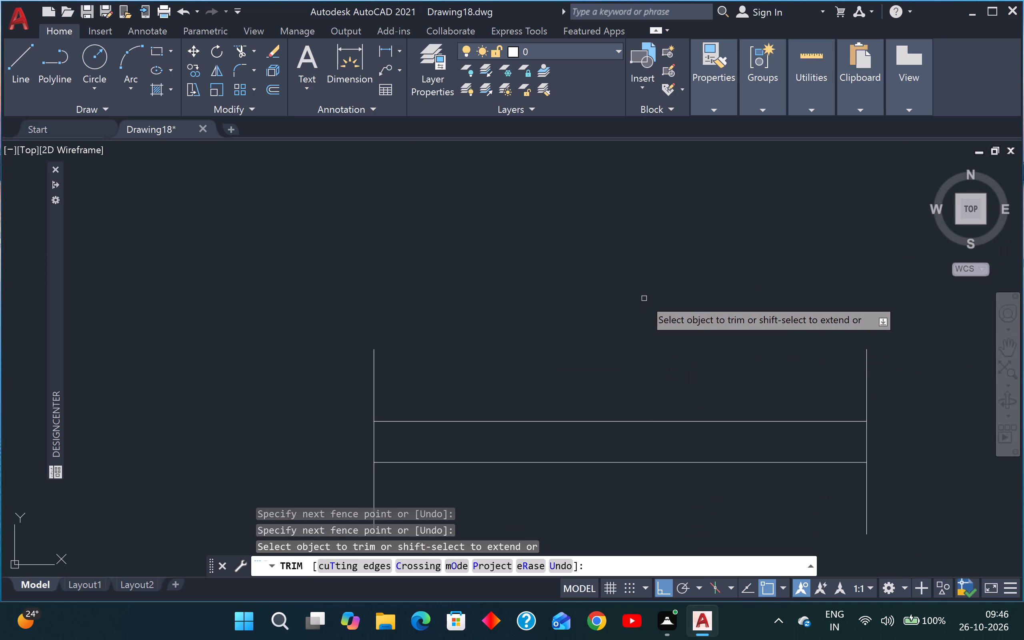
{"action": "scroll", "coordinate": [644, 298], "scroll_direction": "down", "scroll_amount": 5}
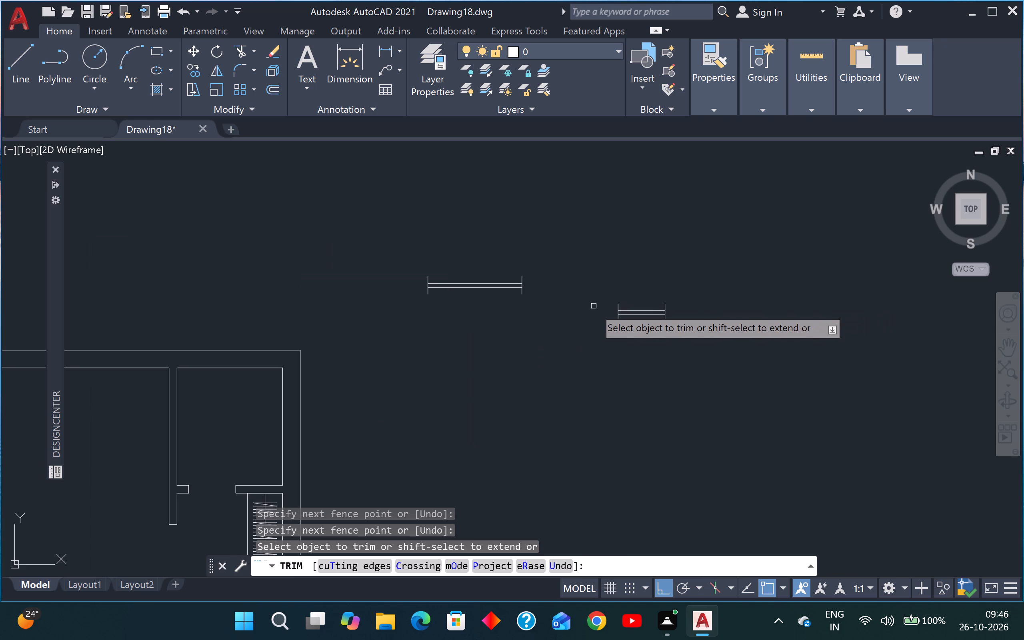
{"action": "scroll", "coordinate": [582, 312], "scroll_direction": "down", "scroll_amount": 3}
{"action": "key", "text": "Escape"}
{"action": "key", "text": "Escape"}
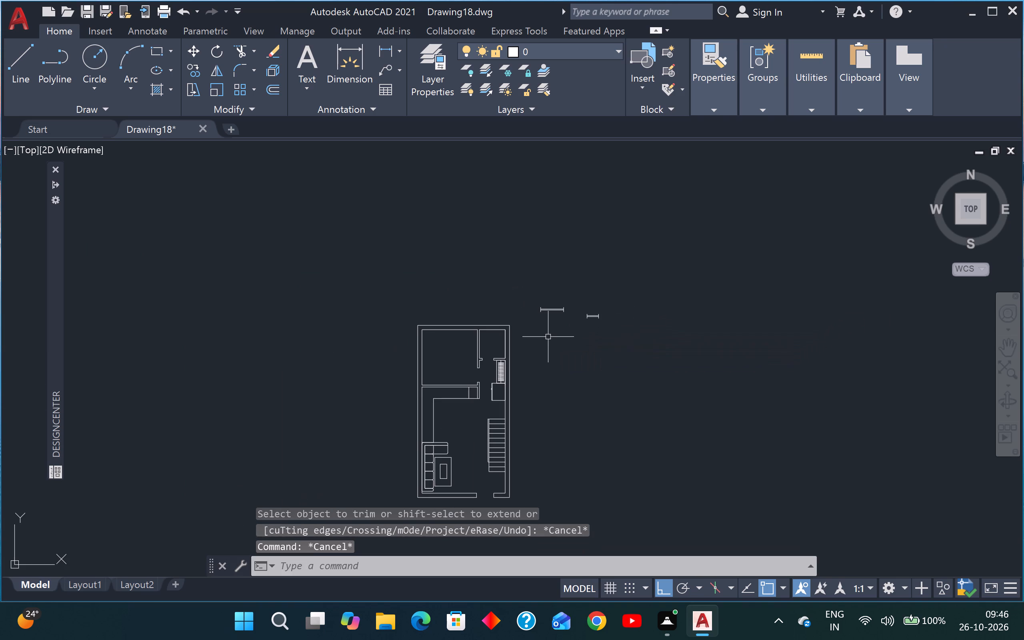
{"action": "key", "text": "Escape"}
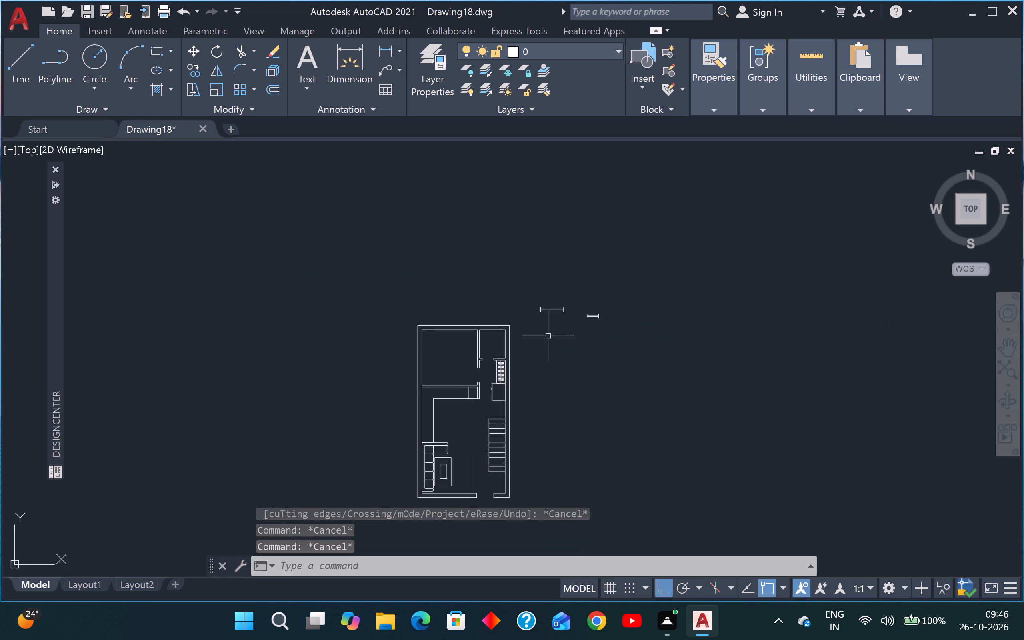
Begin copying the whole 4' window symbol toward the plan, with the lower end of its left end line as base point.
{"action": "scroll", "coordinate": [573, 293], "scroll_direction": "up", "scroll_amount": 3}
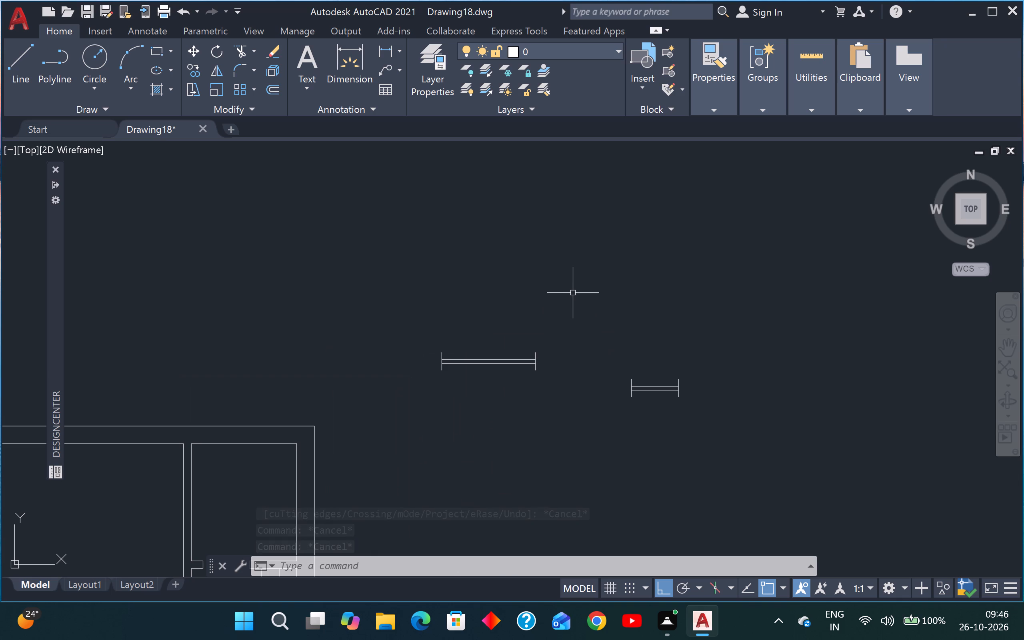
{"action": "left_click", "coordinate": [576, 293]}
{"action": "left_click", "coordinate": [418, 419]}
{"action": "key", "text": "c"}
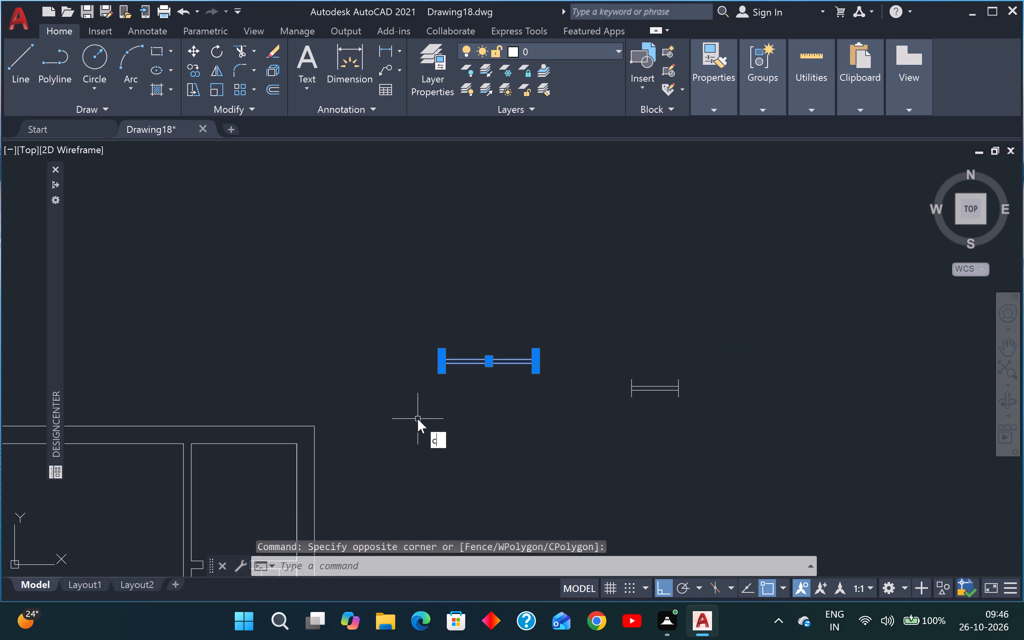
{"action": "key", "text": "o"}
{"action": "key", "text": "Return"}
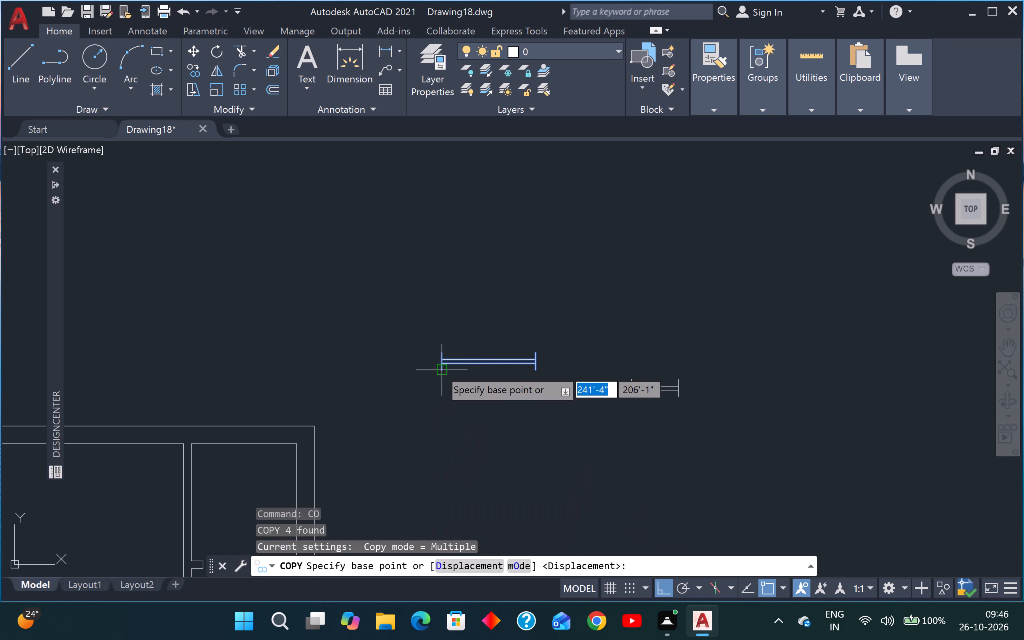
{"action": "left_click", "coordinate": [439, 368]}
{"action": "scroll", "coordinate": [439, 368], "scroll_direction": "down", "scroll_amount": 3}
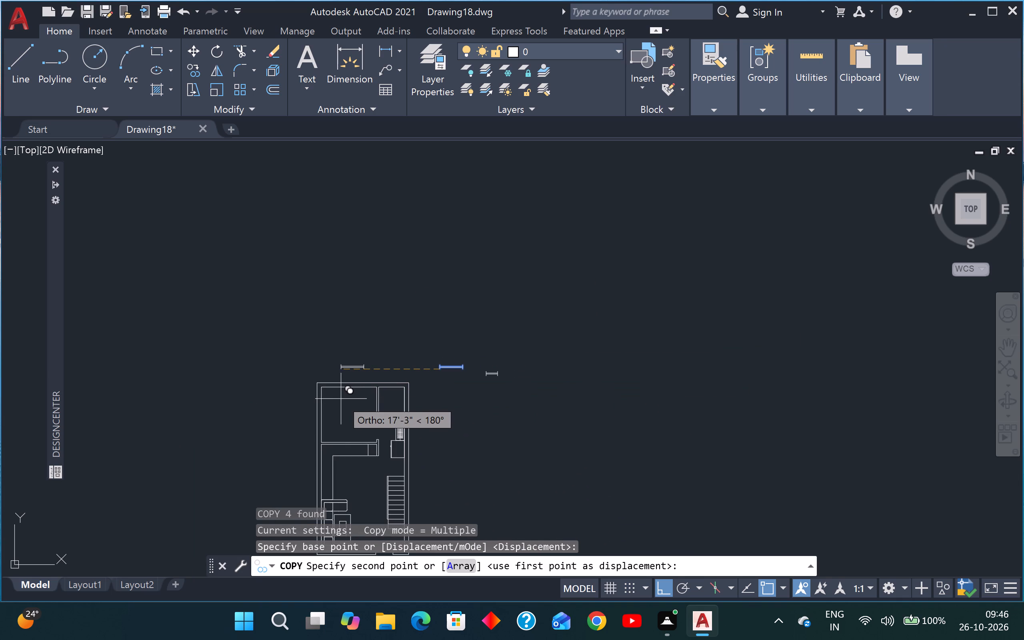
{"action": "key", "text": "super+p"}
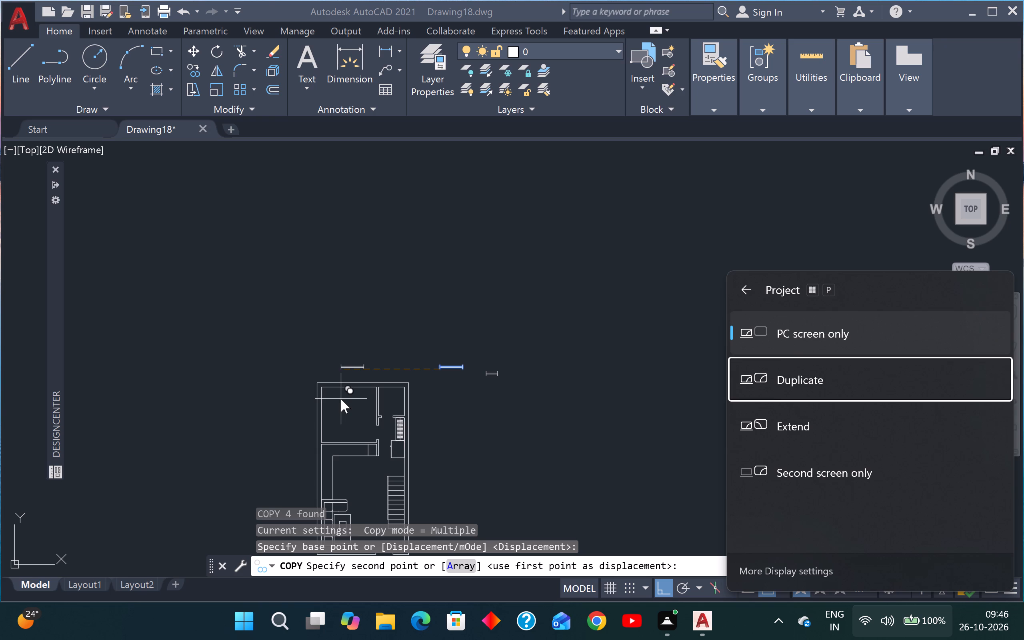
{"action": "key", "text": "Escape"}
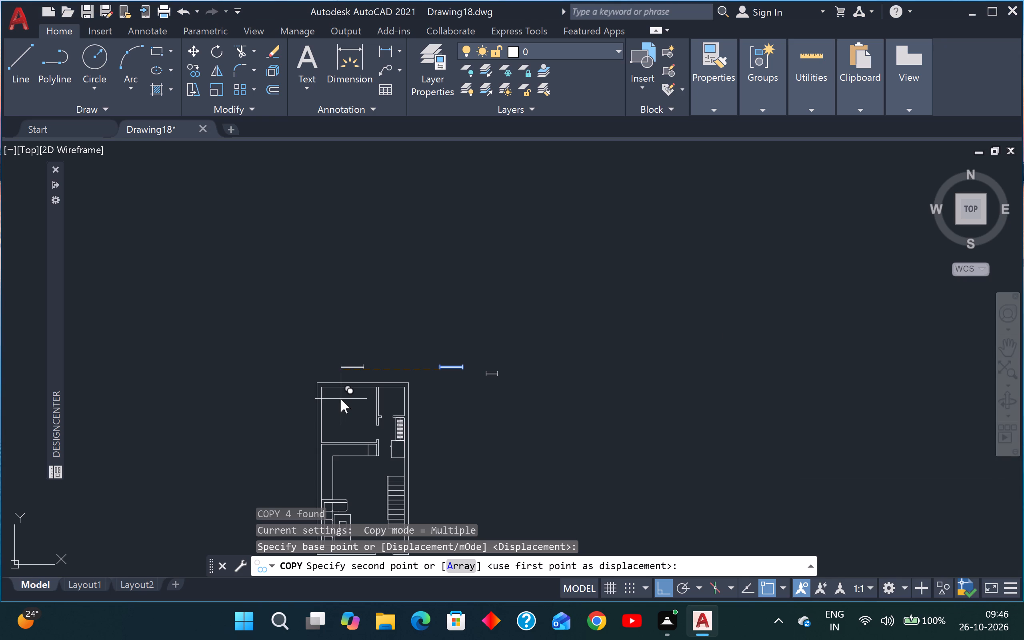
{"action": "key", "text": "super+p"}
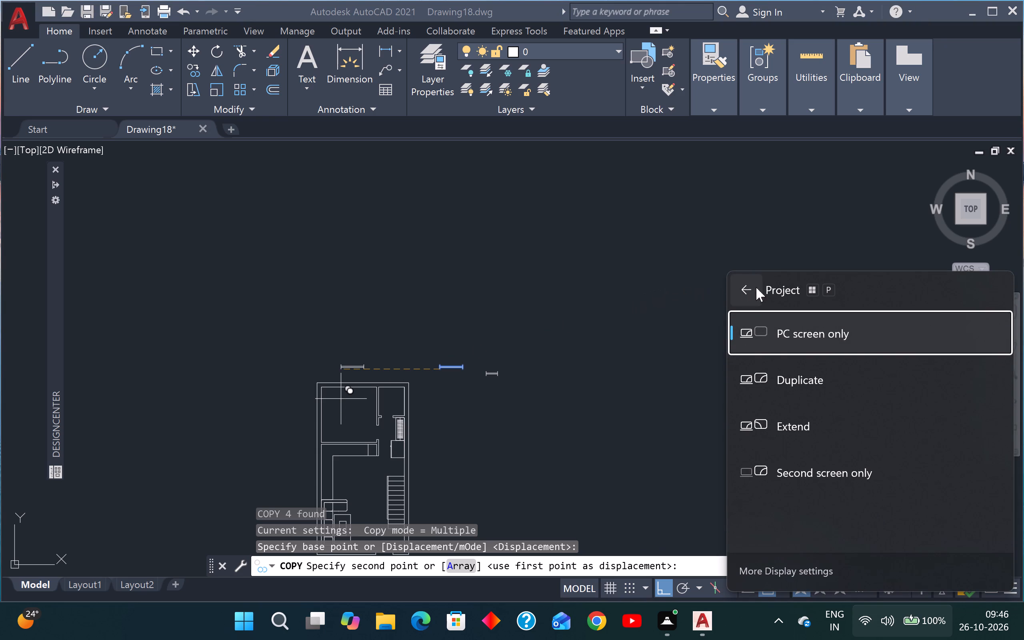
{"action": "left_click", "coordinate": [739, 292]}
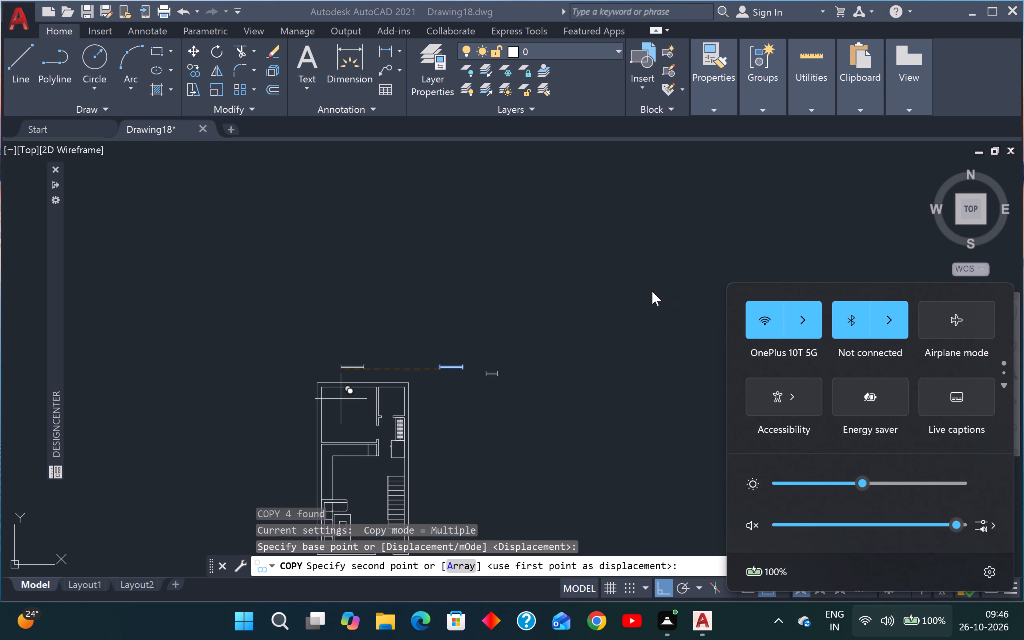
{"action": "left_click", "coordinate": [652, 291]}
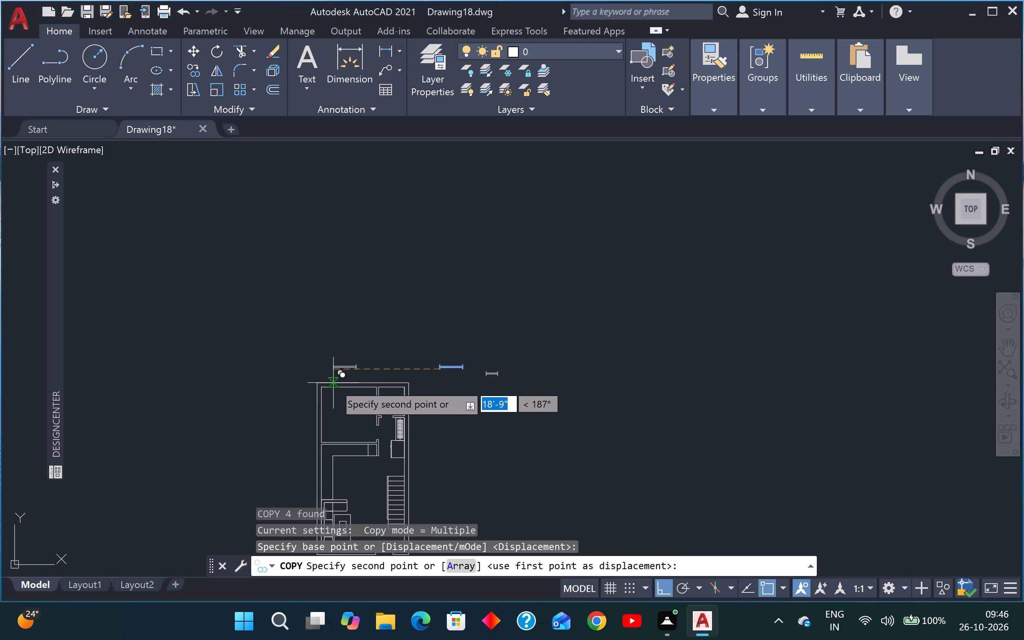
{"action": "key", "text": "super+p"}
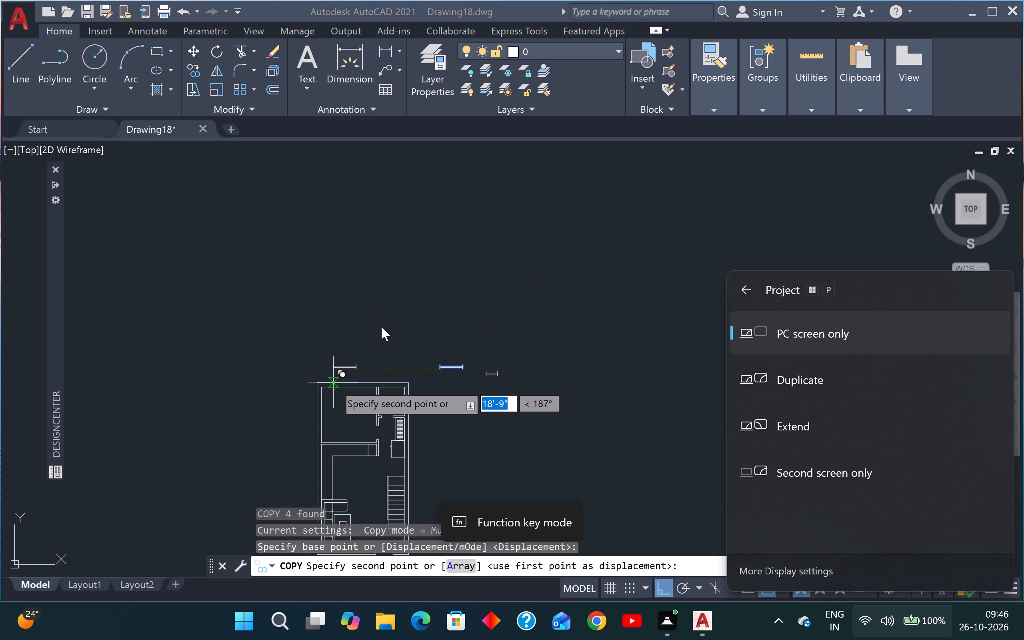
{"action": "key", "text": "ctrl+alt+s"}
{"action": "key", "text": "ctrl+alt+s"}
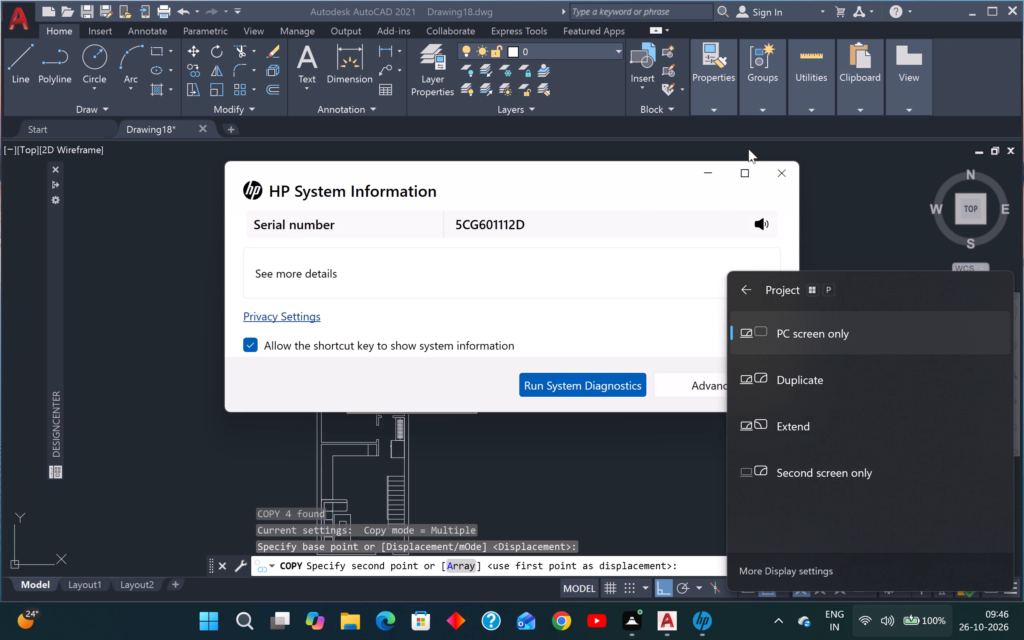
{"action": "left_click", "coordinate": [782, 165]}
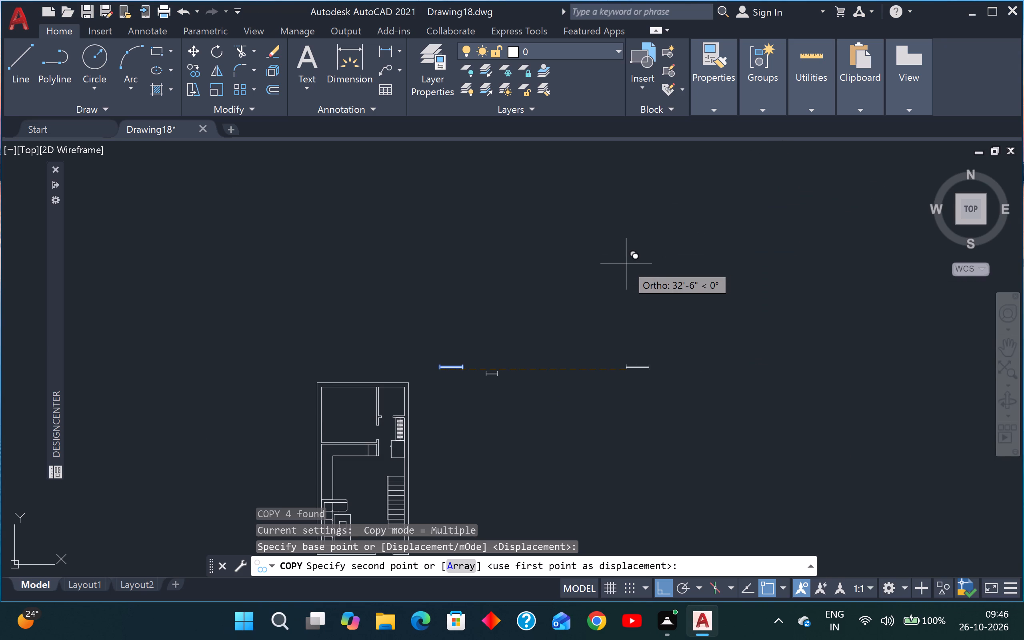
With Ortho off, place the 4' window copy in the plan's top wall above the large upper-left room, snapped to the inner wall line.
{"action": "key", "text": "F8"}
{"action": "scroll", "coordinate": [326, 382], "scroll_direction": "up", "scroll_amount": 2}
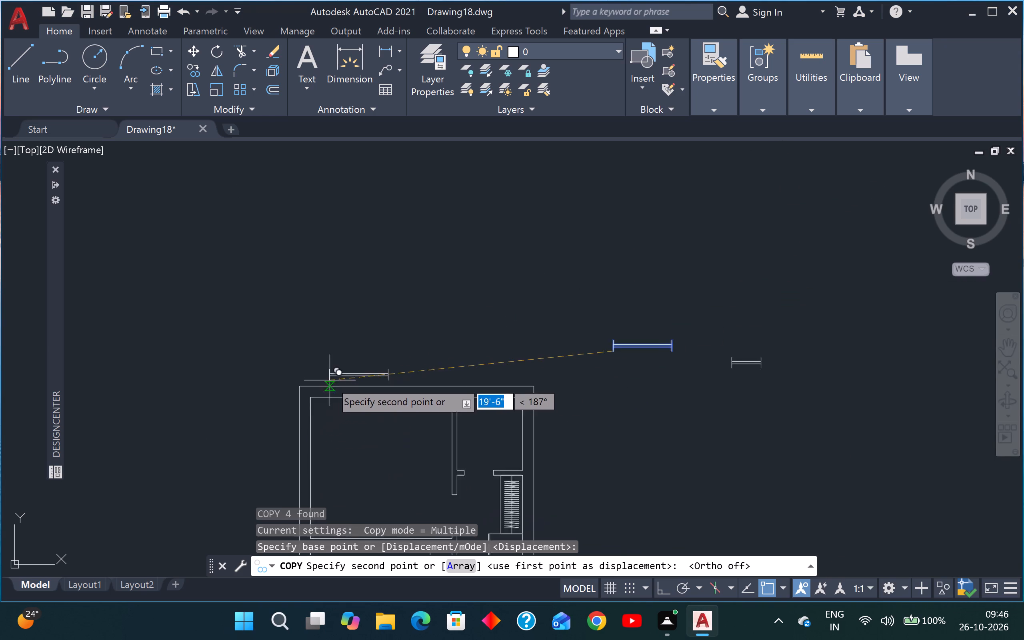
{"action": "scroll", "coordinate": [330, 380], "scroll_direction": "up", "scroll_amount": 1}
{"action": "scroll", "coordinate": [366, 408], "scroll_direction": "up", "scroll_amount": 3}
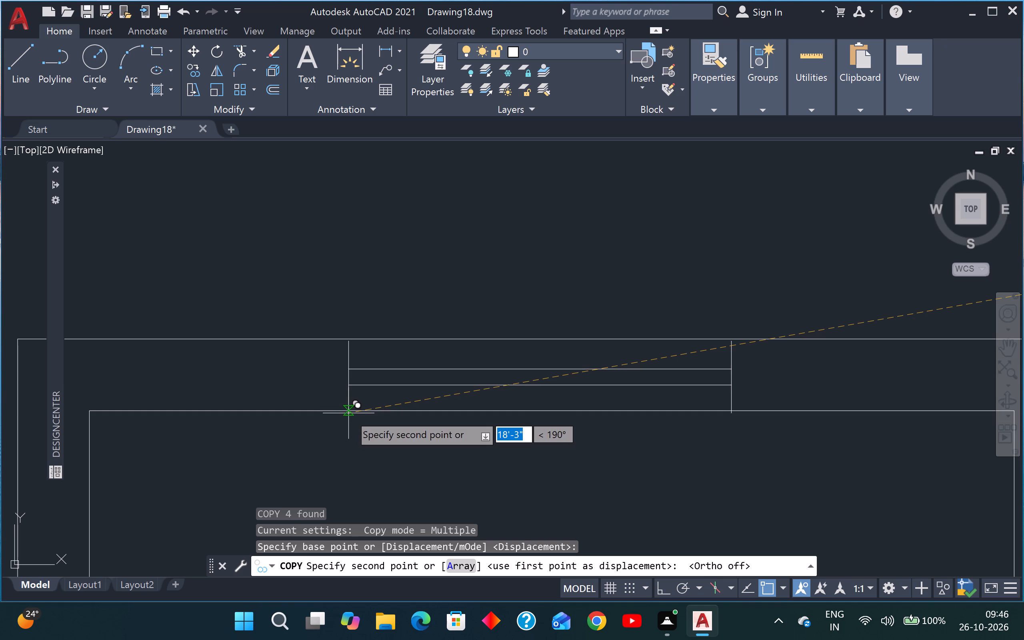
{"action": "left_click", "coordinate": [349, 411]}
Place a second 4' window copy in the plan's bottom wall below the sofa area, on the outer wall line, and end copying.
{"action": "scroll", "coordinate": [358, 410], "scroll_direction": "down", "scroll_amount": 5}
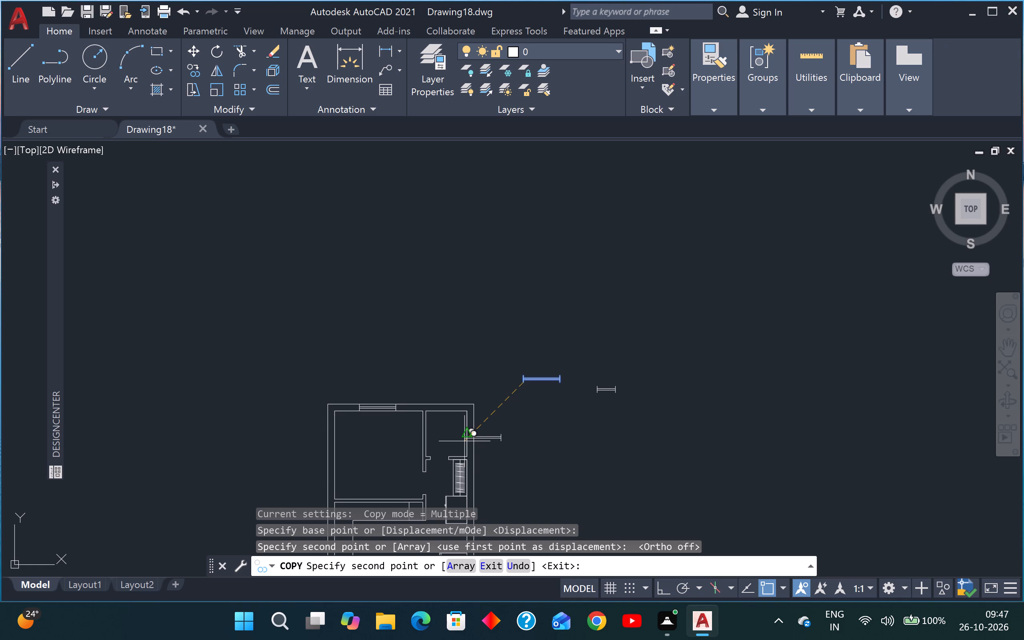
{"action": "scroll", "coordinate": [473, 386], "scroll_direction": "down", "scroll_amount": 4}
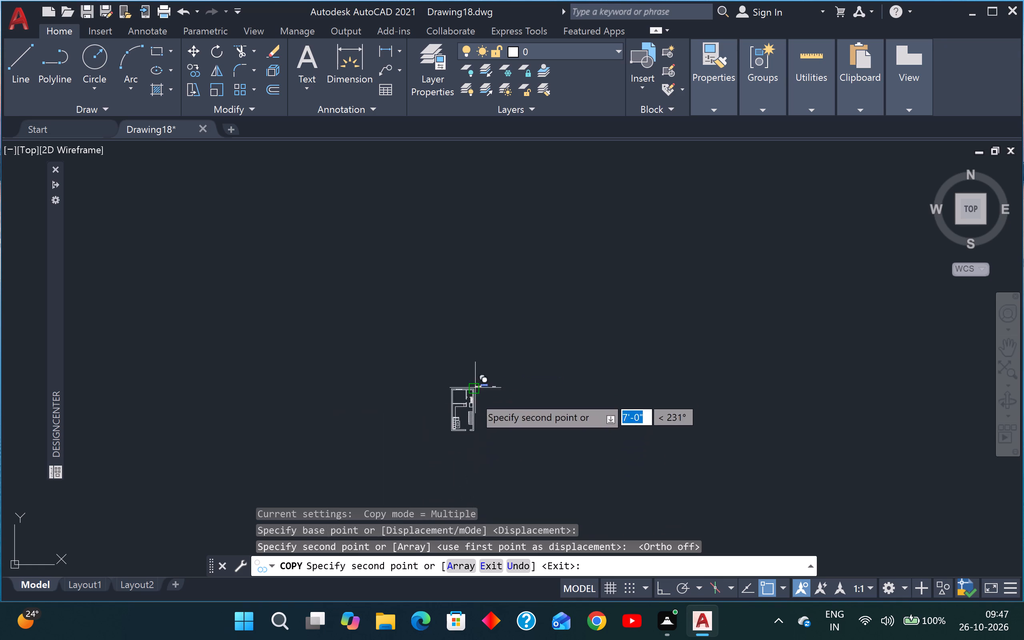
{"action": "scroll", "coordinate": [464, 443], "scroll_direction": "up", "scroll_amount": 4}
{"action": "scroll", "coordinate": [424, 380], "scroll_direction": "up", "scroll_amount": 1}
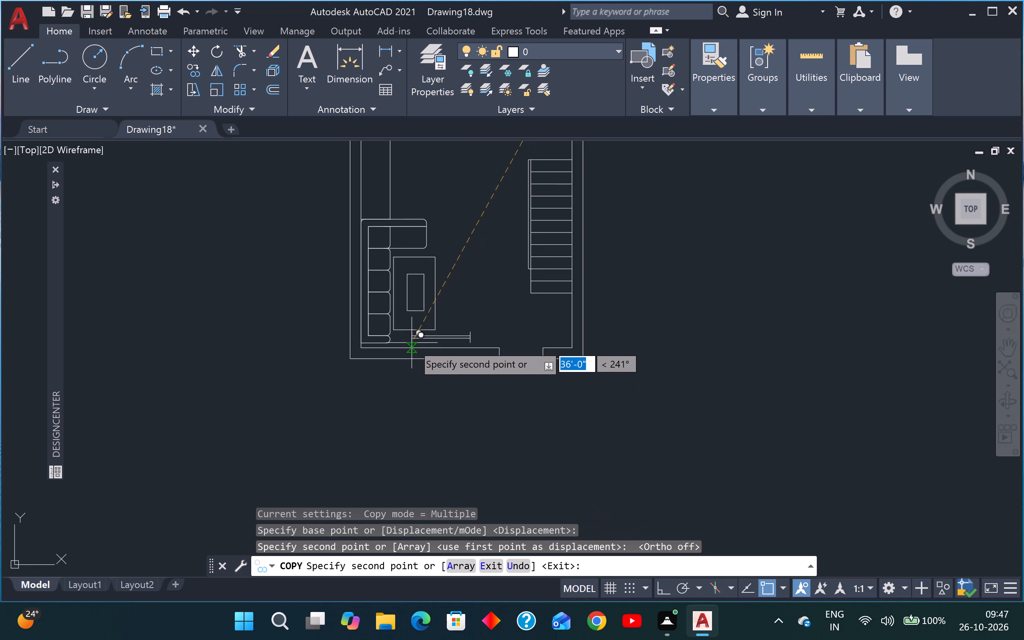
{"action": "scroll", "coordinate": [412, 343], "scroll_direction": "up", "scroll_amount": 5}
{"action": "scroll", "coordinate": [378, 421], "scroll_direction": "down", "scroll_amount": 3}
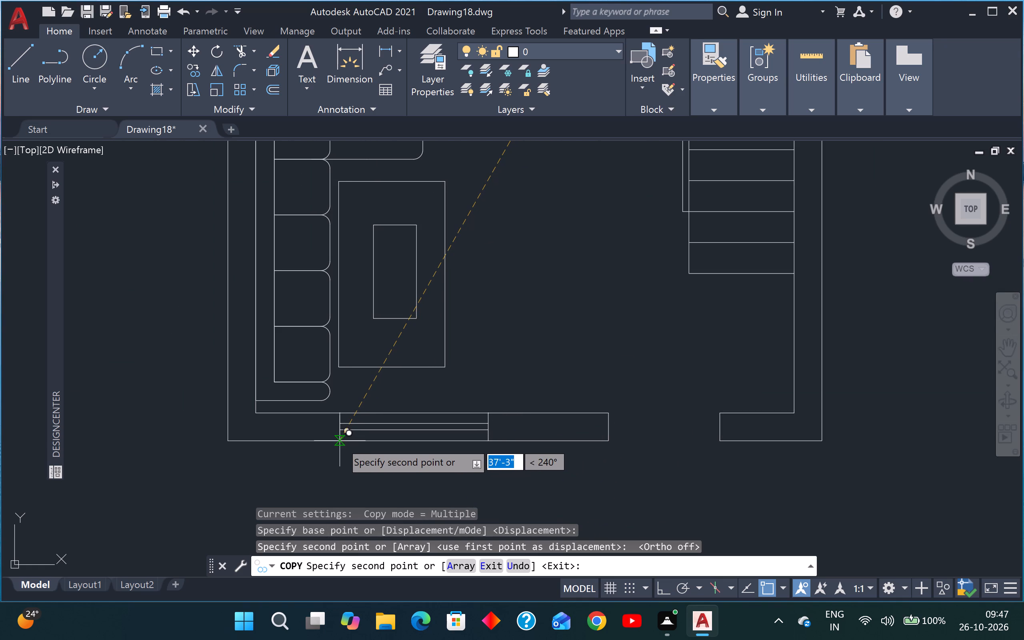
{"action": "left_click", "coordinate": [340, 441]}
{"action": "scroll", "coordinate": [340, 441], "scroll_direction": "down", "scroll_amount": 4}
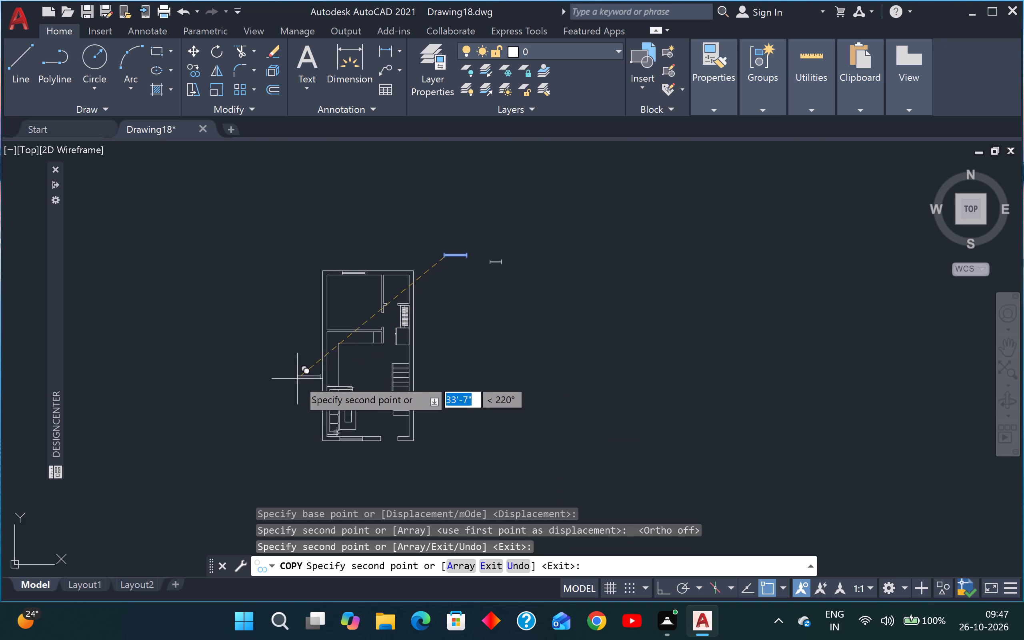
{"action": "key", "text": "Escape"}
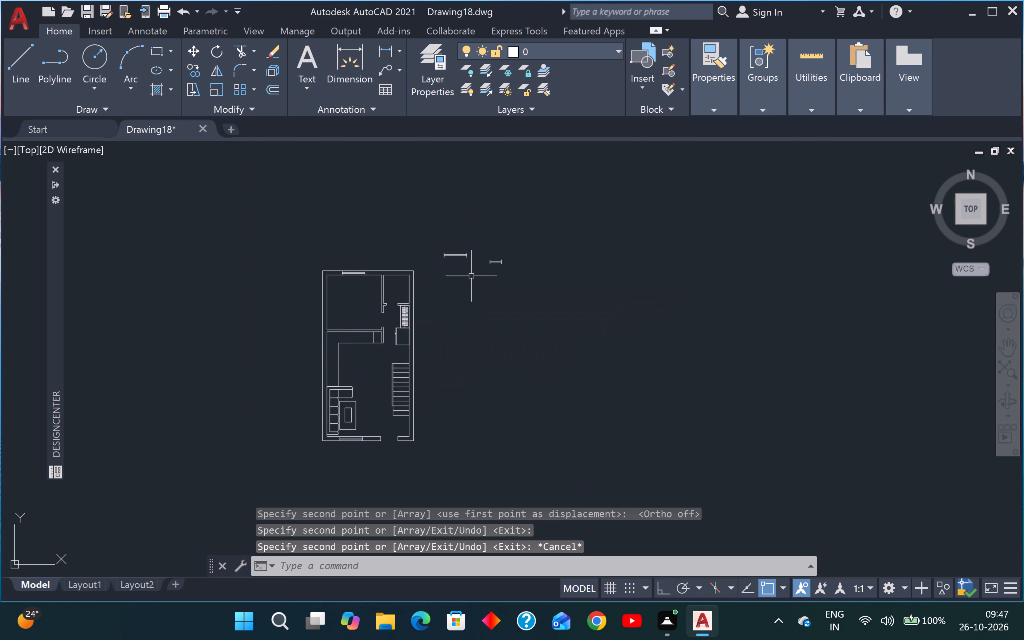
Copy the 2' window symbol by its lower left end into the top wall above the small upper-right room and end copying.
{"action": "scroll", "coordinate": [484, 263], "scroll_direction": "up", "scroll_amount": 3}
{"action": "left_click", "coordinate": [547, 236]}
{"action": "left_click", "coordinate": [496, 270]}
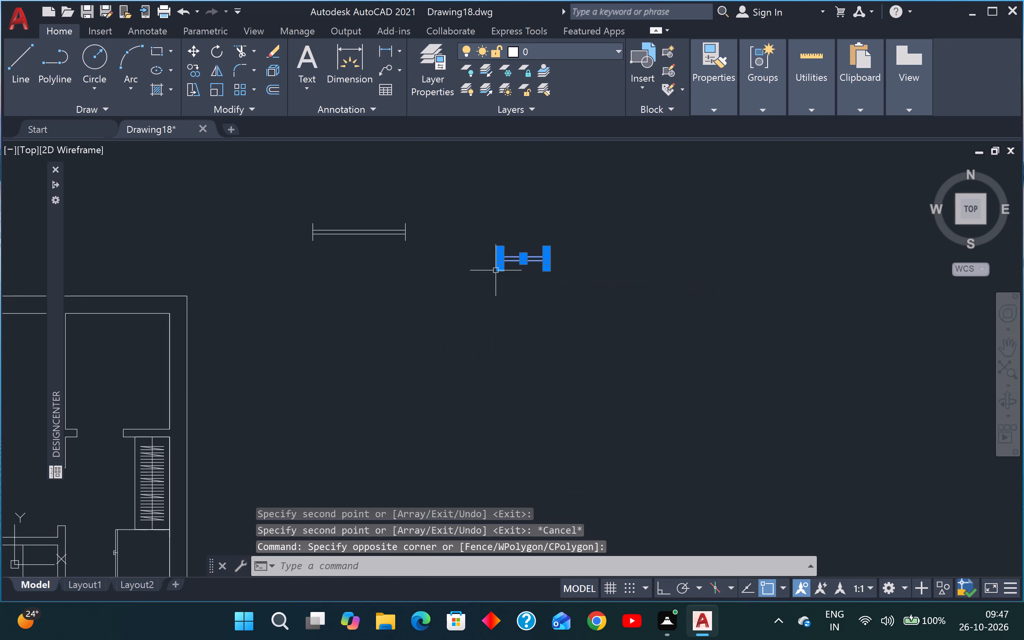
{"action": "left_click", "coordinate": [659, 207]}
{"action": "left_click", "coordinate": [462, 291]}
{"action": "type", "text": "co"}
{"action": "key", "text": "Return"}
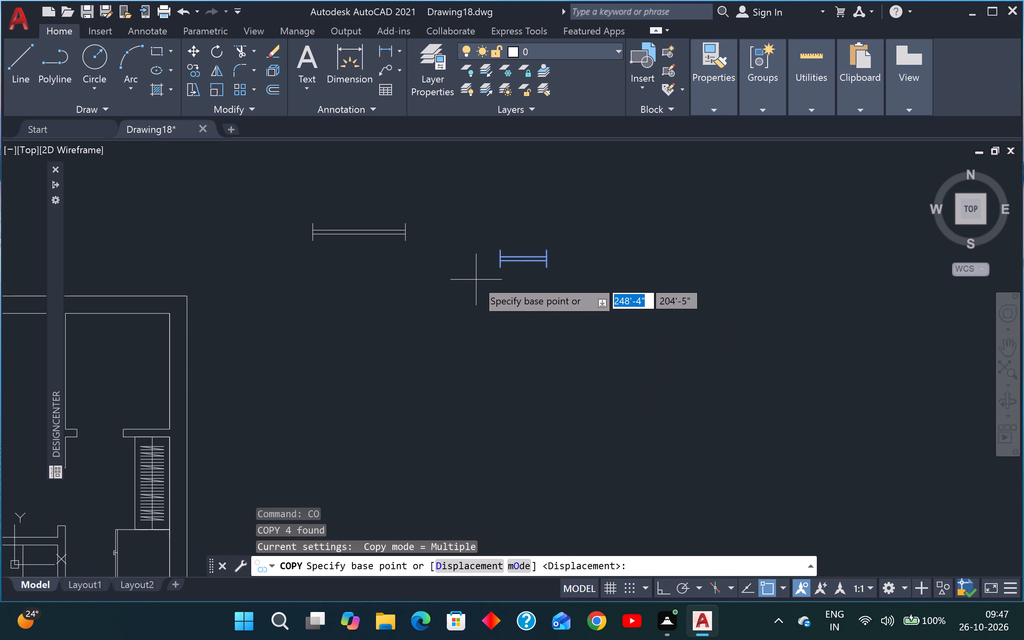
{"action": "left_click", "coordinate": [500, 266]}
{"action": "scroll", "coordinate": [502, 270], "scroll_direction": "down", "scroll_amount": 4}
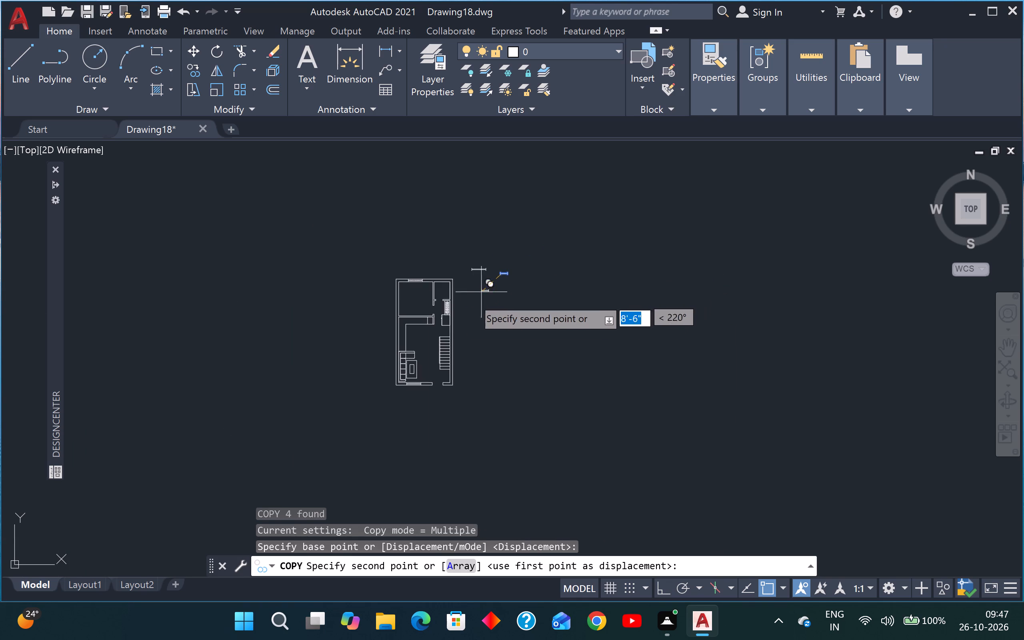
{"action": "scroll", "coordinate": [450, 299], "scroll_direction": "up", "scroll_amount": 2}
{"action": "scroll", "coordinate": [425, 243], "scroll_direction": "up", "scroll_amount": 3}
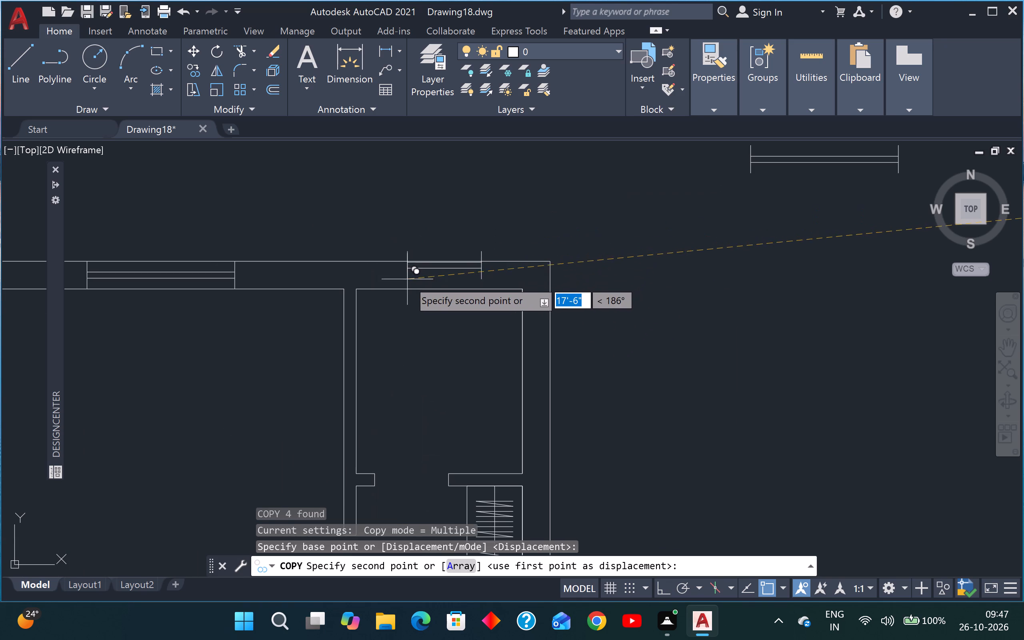
{"action": "left_click", "coordinate": [406, 289]}
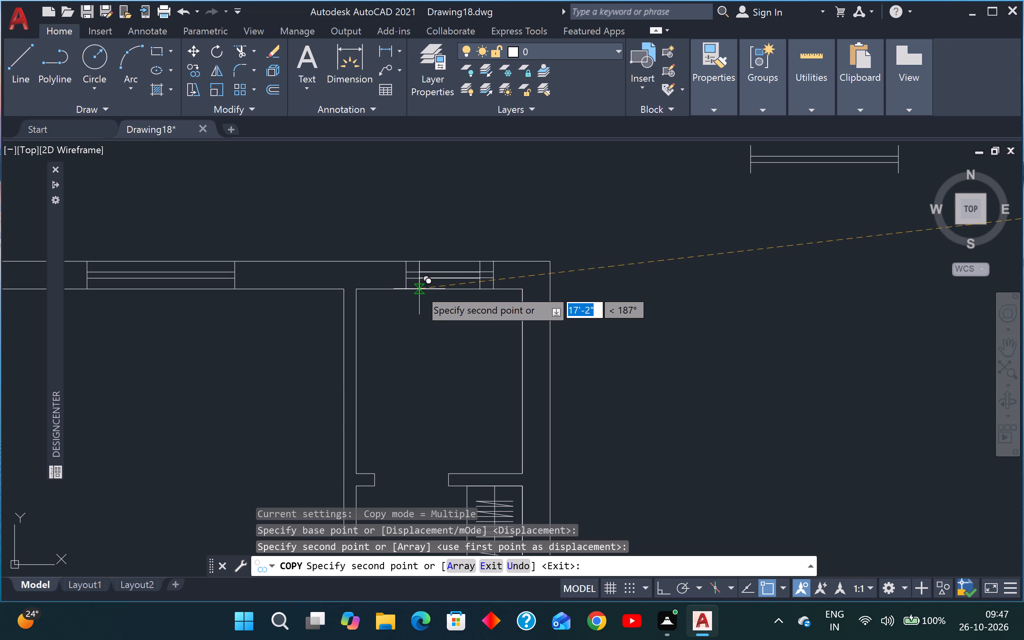
{"action": "key", "text": "Escape"}
{"action": "key", "text": "Escape"}
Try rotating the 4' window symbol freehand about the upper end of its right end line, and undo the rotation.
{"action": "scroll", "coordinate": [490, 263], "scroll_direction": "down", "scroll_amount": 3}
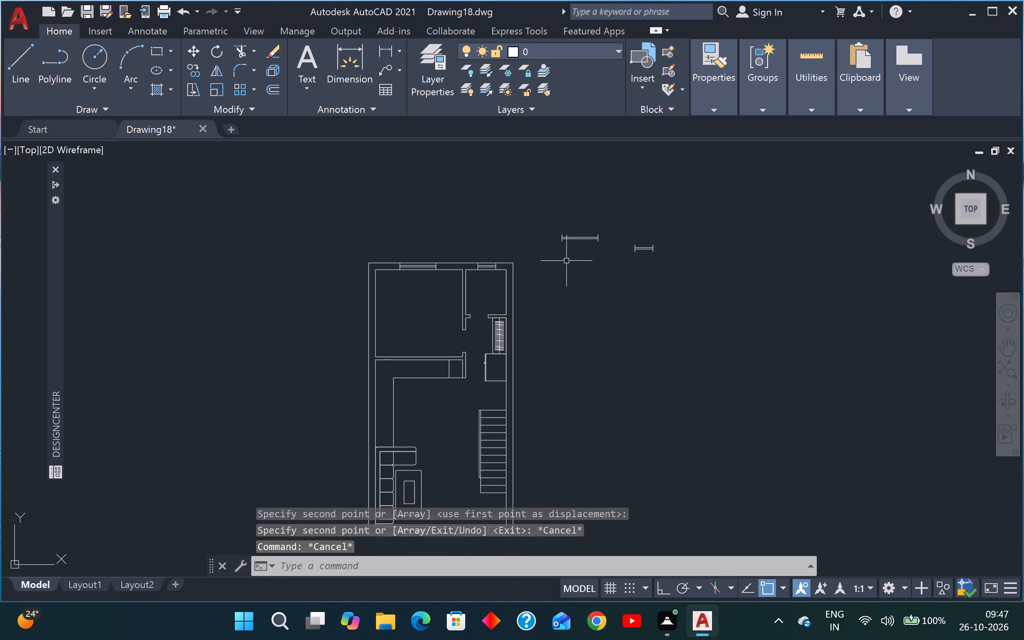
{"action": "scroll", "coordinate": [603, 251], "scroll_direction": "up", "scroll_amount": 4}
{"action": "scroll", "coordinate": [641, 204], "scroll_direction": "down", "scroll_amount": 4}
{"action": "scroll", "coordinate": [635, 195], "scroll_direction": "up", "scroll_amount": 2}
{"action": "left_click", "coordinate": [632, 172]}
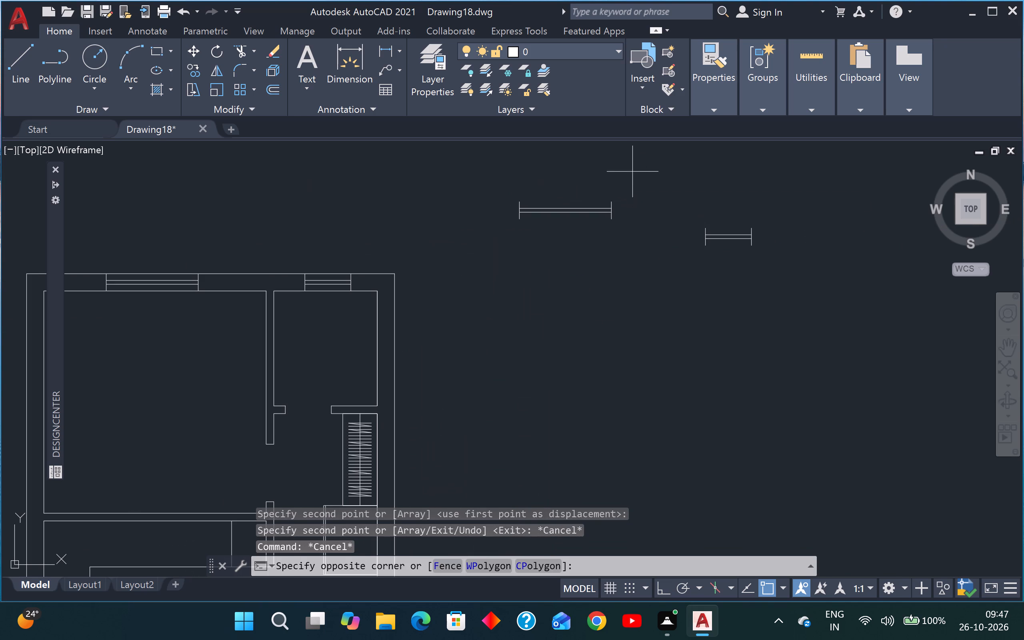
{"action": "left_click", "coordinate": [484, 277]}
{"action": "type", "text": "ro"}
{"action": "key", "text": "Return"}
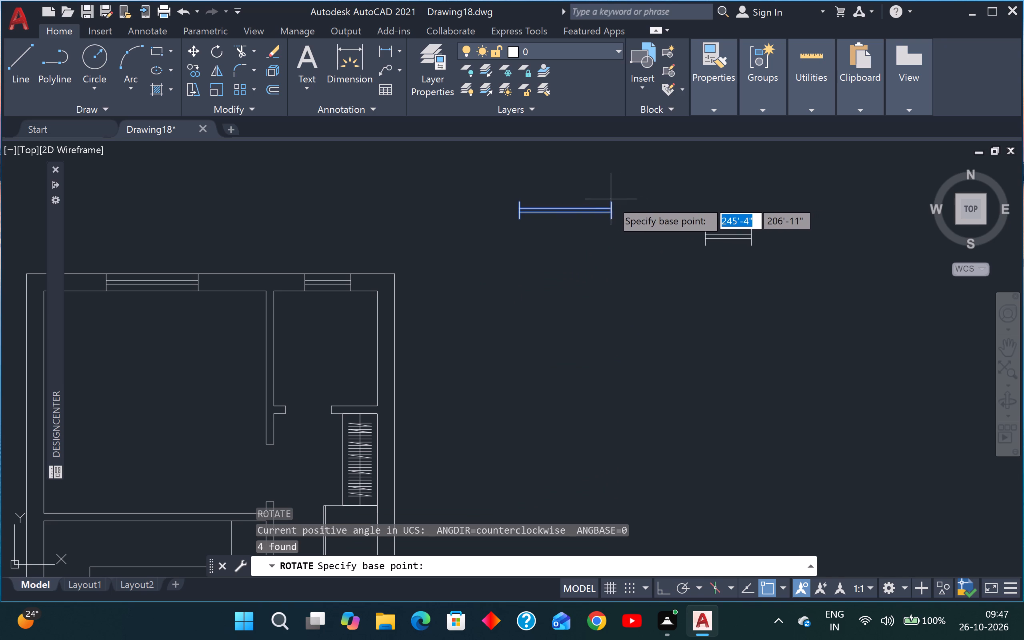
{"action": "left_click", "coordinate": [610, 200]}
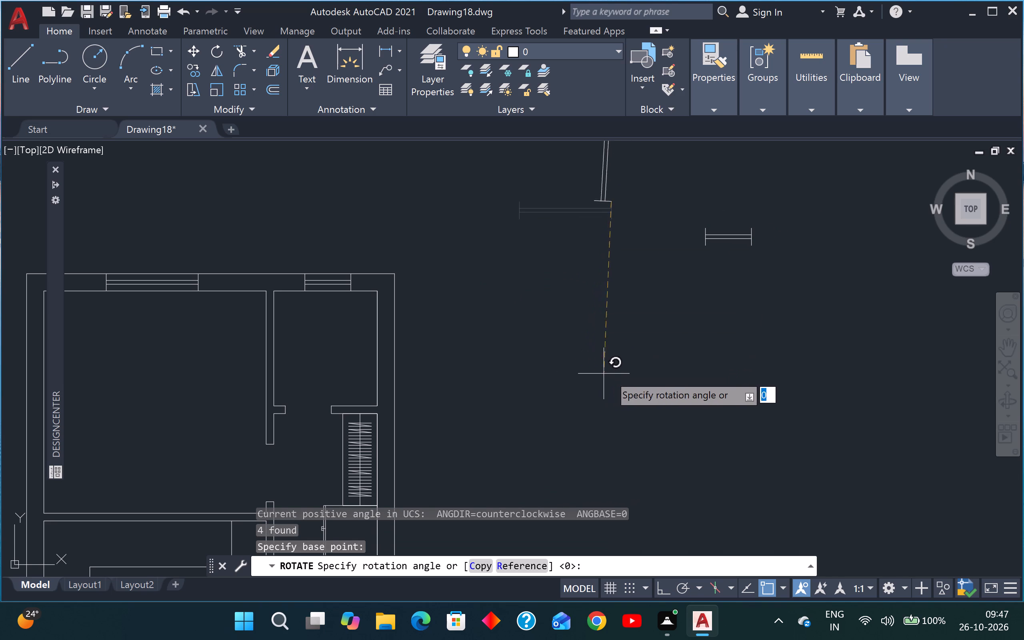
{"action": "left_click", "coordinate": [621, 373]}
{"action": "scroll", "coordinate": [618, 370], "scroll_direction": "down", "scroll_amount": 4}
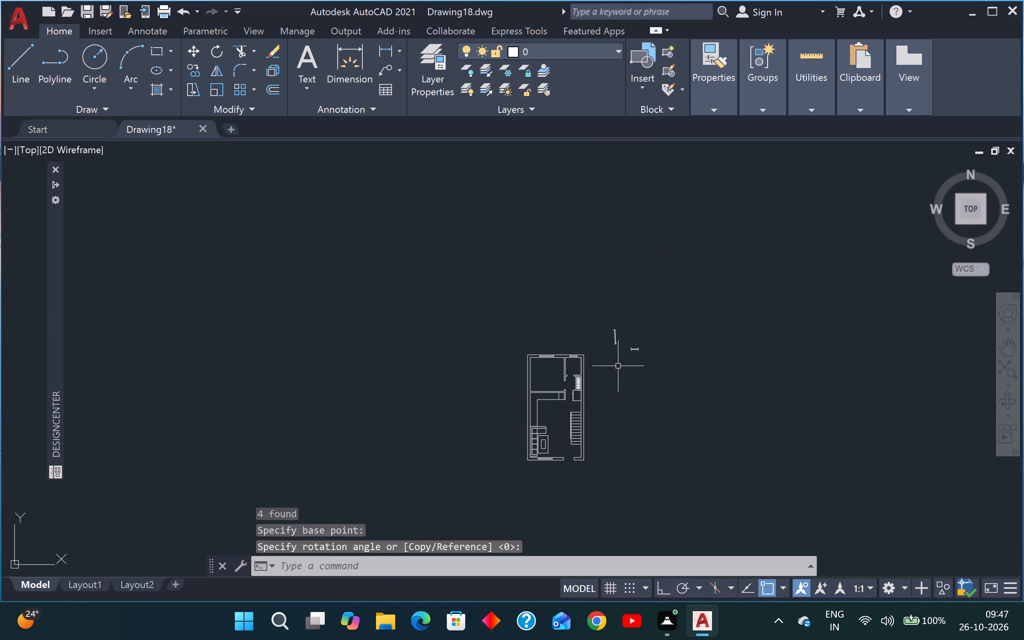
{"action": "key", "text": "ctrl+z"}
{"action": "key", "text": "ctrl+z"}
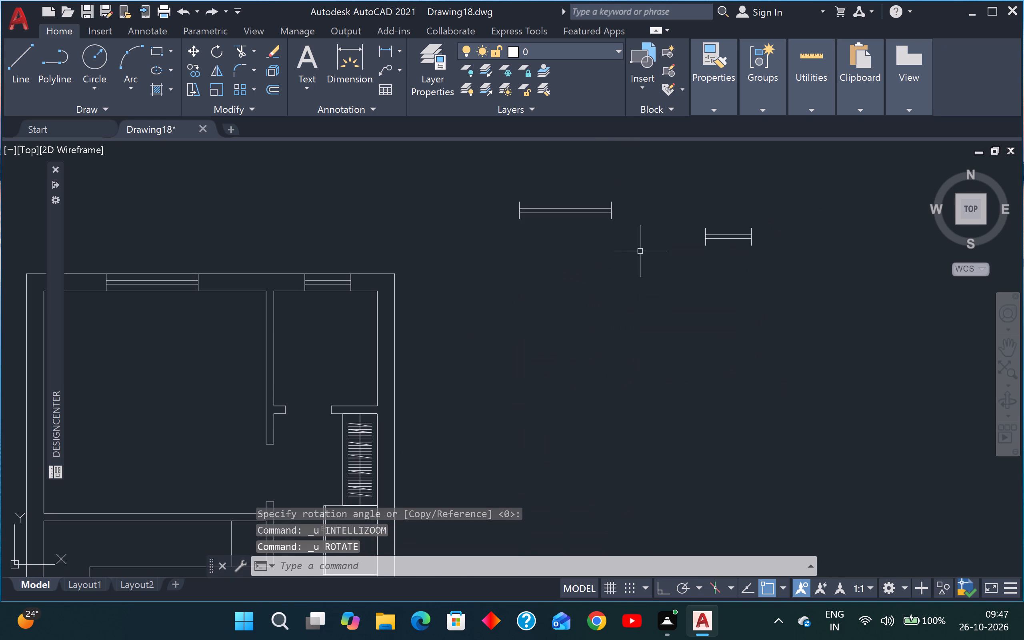
Rotate the 4' window symbol to vertical about the upper end of its right end line with Ortho on.
{"action": "left_click", "coordinate": [640, 155]}
{"action": "left_click", "coordinate": [472, 266]}
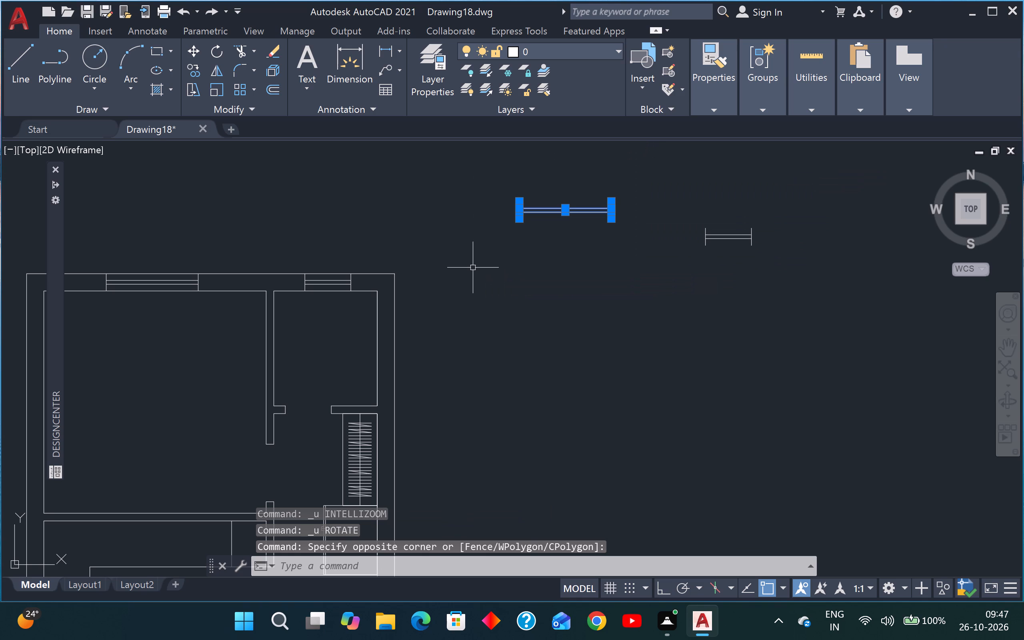
{"action": "key", "text": "r"}
{"action": "key", "text": "o"}
{"action": "key", "text": "Return"}
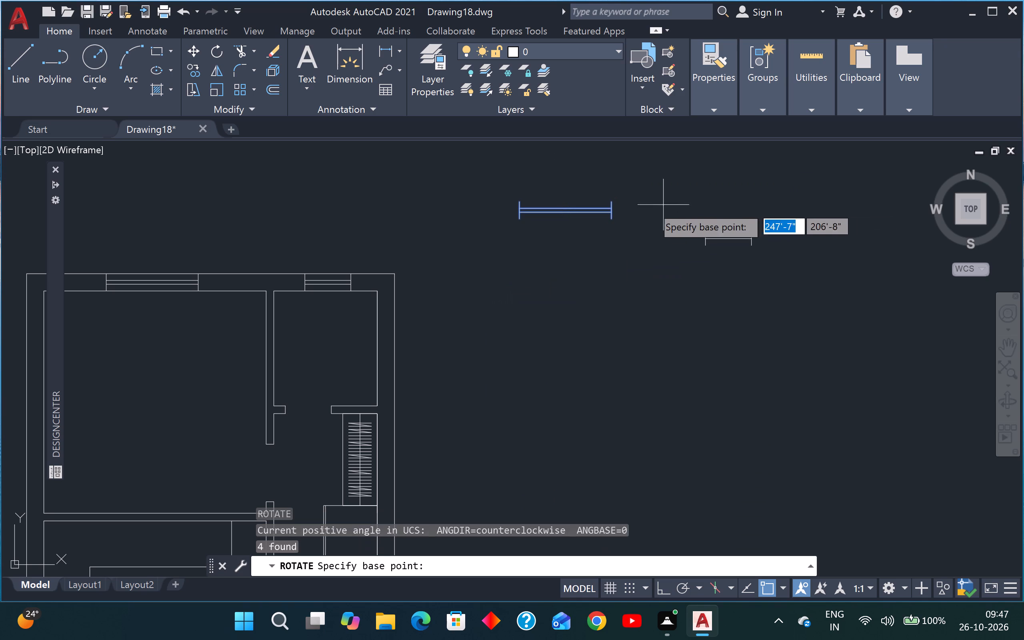
{"action": "left_click", "coordinate": [614, 200]}
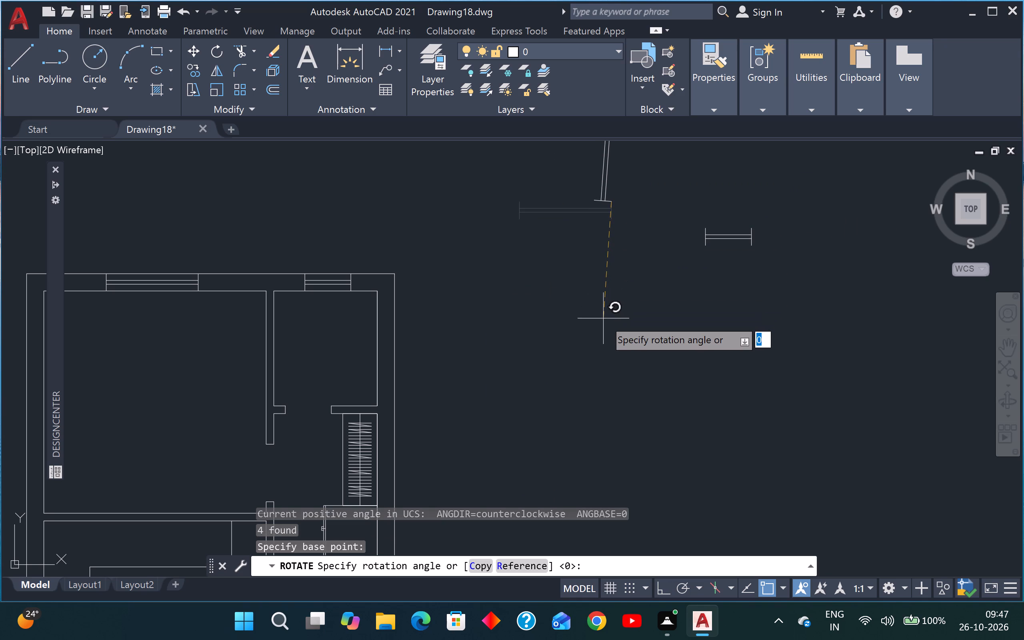
{"action": "key", "text": "F8"}
{"action": "left_click_drag", "start_coordinate": [603, 318], "coordinate": [607, 318]}
{"action": "scroll", "coordinate": [607, 318], "scroll_direction": "down", "scroll_amount": 2}
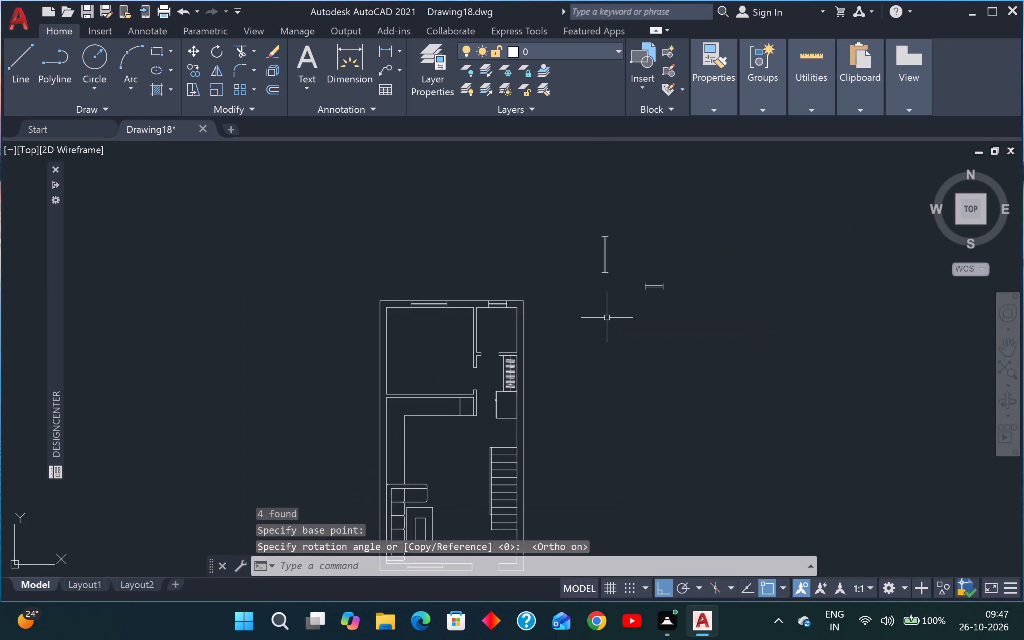
{"action": "scroll", "coordinate": [617, 205], "scroll_direction": "up", "scroll_amount": 1}
{"action": "key", "text": "Escape"}
{"action": "key", "text": "Escape"}
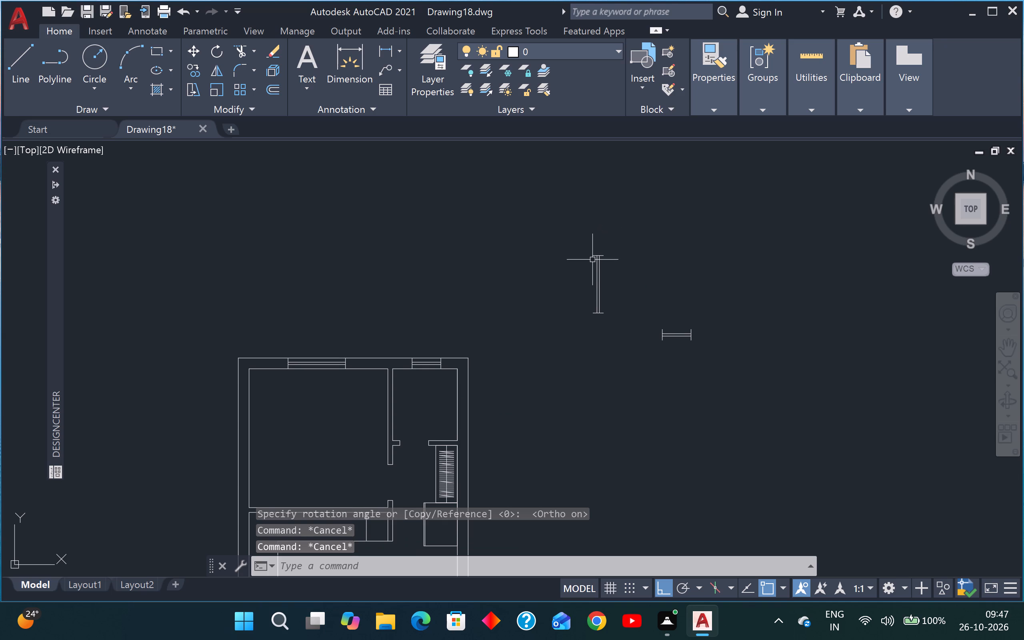
Copy the vertical 4' window symbol by its lower right end onto the left wall's inner line beside the kitchen counter, with Ortho off, and end copying.
{"action": "scroll", "coordinate": [591, 261], "scroll_direction": "up", "scroll_amount": 2}
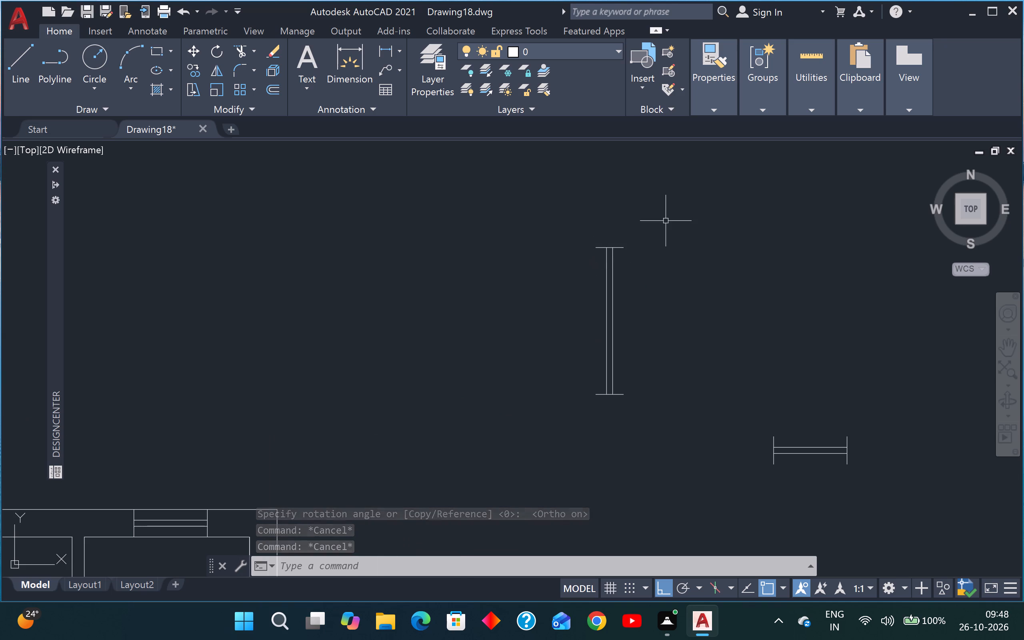
{"action": "left_click", "coordinate": [666, 220]}
{"action": "left_click", "coordinate": [558, 456]}
{"action": "key", "text": "c"}
{"action": "key", "text": "o"}
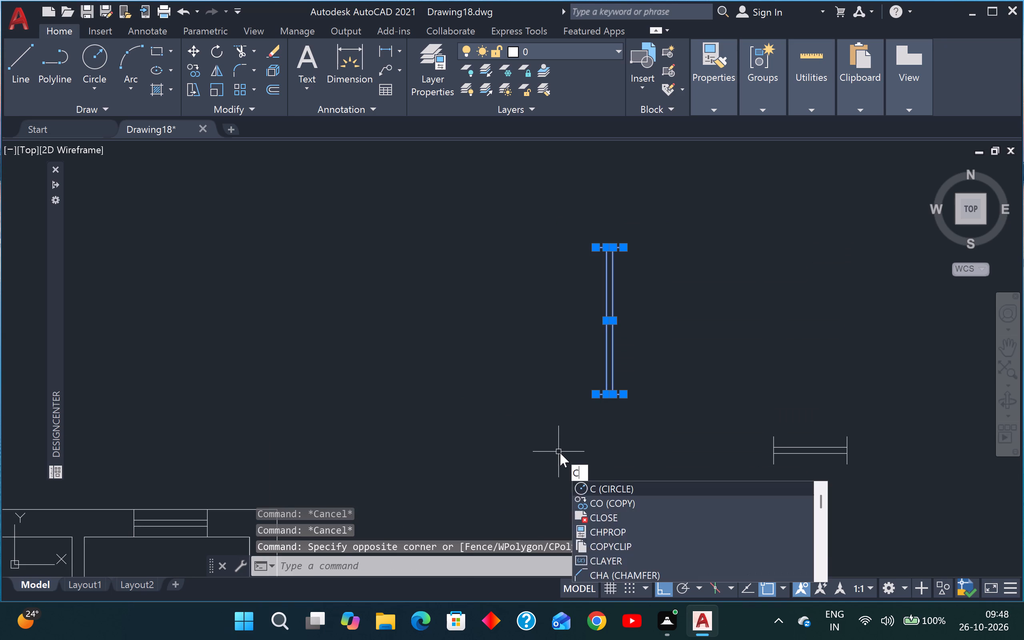
{"action": "key", "text": "Return"}
{"action": "left_click", "coordinate": [620, 397]}
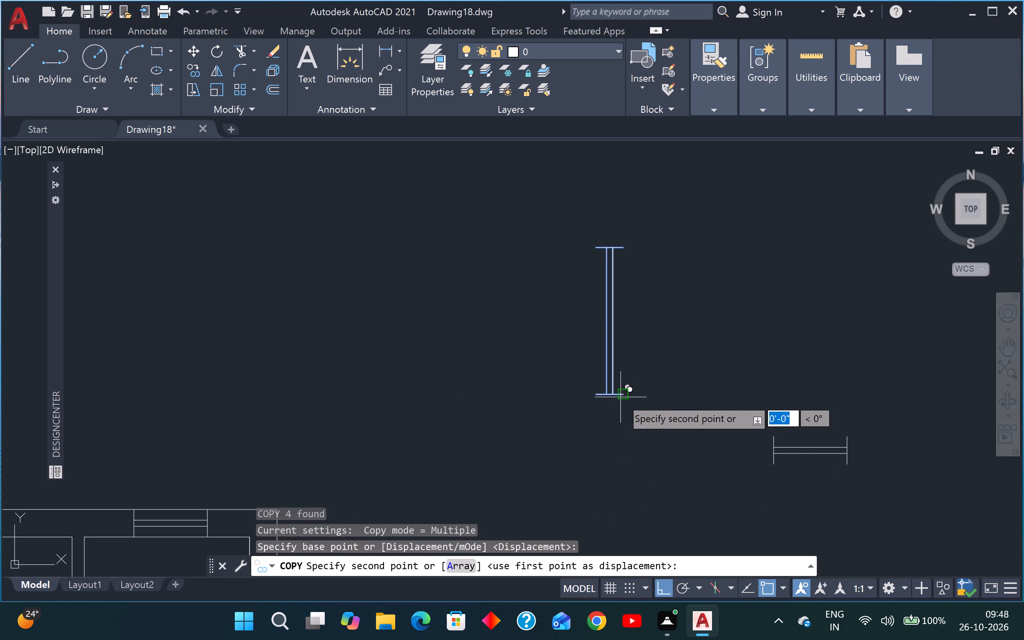
{"action": "scroll", "coordinate": [620, 397], "scroll_direction": "down", "scroll_amount": 3}
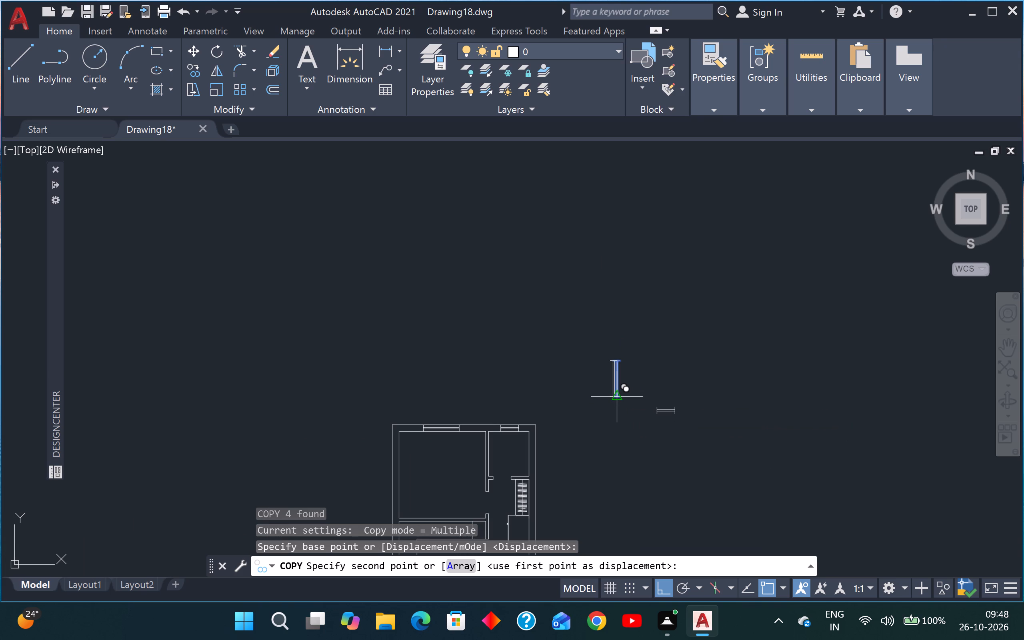
{"action": "scroll", "coordinate": [617, 397], "scroll_direction": "down", "scroll_amount": 3}
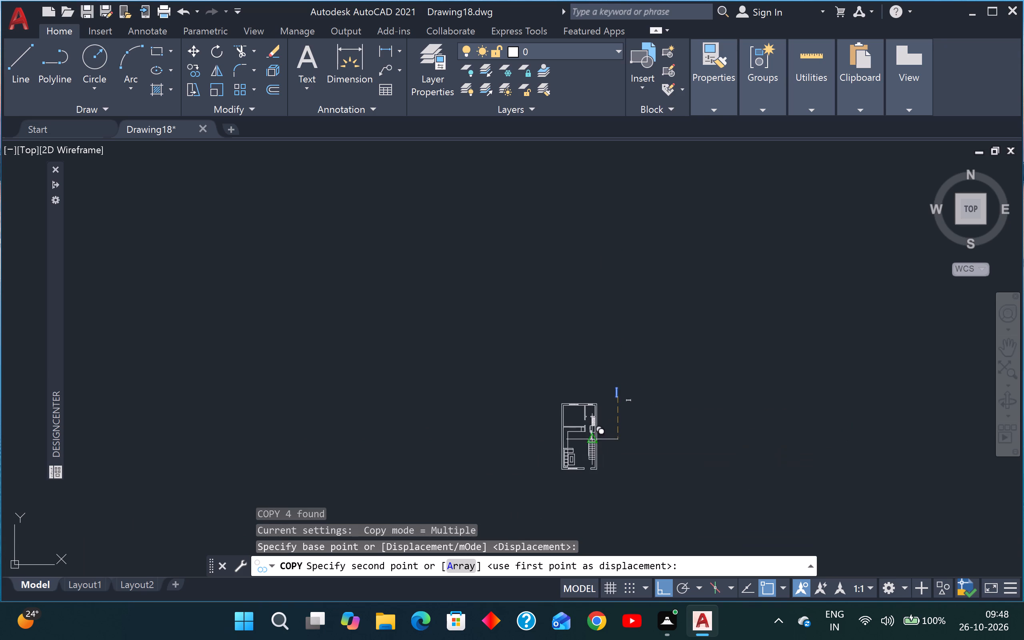
{"action": "scroll", "coordinate": [564, 443], "scroll_direction": "up", "scroll_amount": 4}
{"action": "key", "text": "F8"}
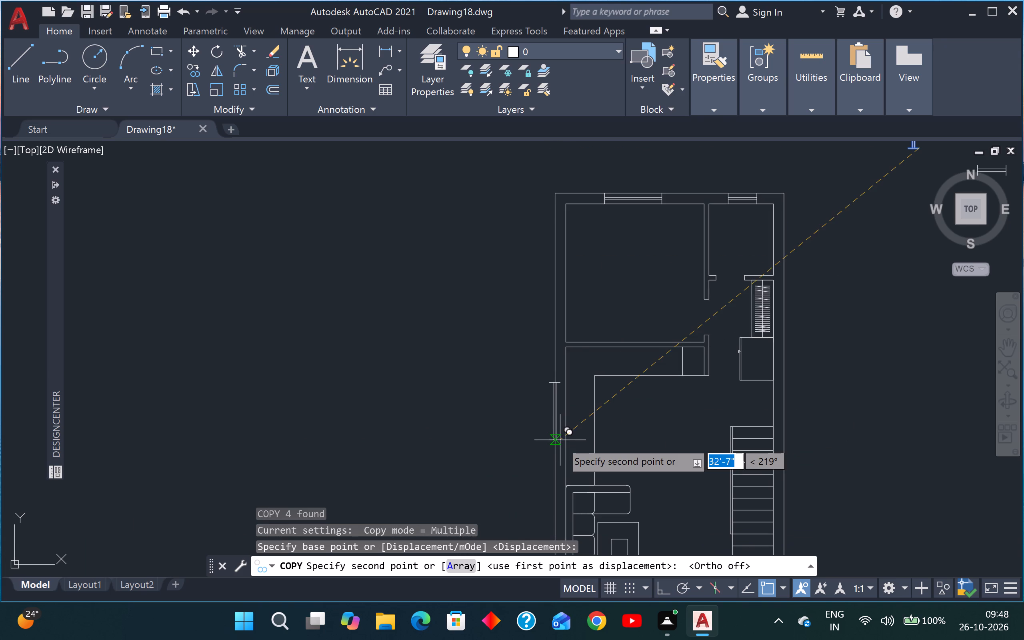
{"action": "scroll", "coordinate": [562, 429], "scroll_direction": "up", "scroll_amount": 1}
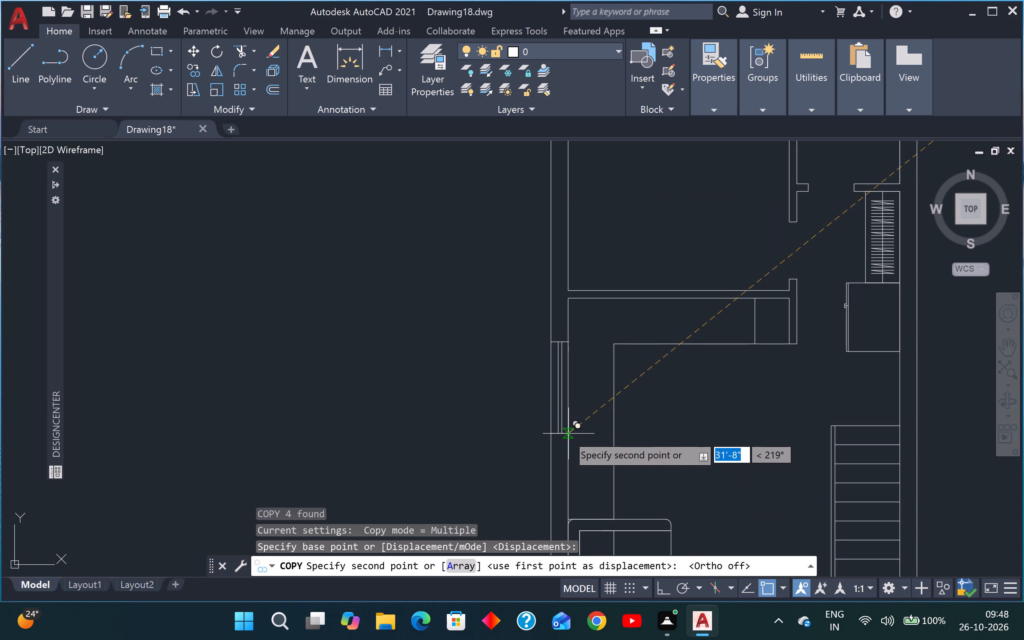
{"action": "left_click", "coordinate": [568, 433]}
{"action": "scroll", "coordinate": [568, 433], "scroll_direction": "down", "scroll_amount": 3}
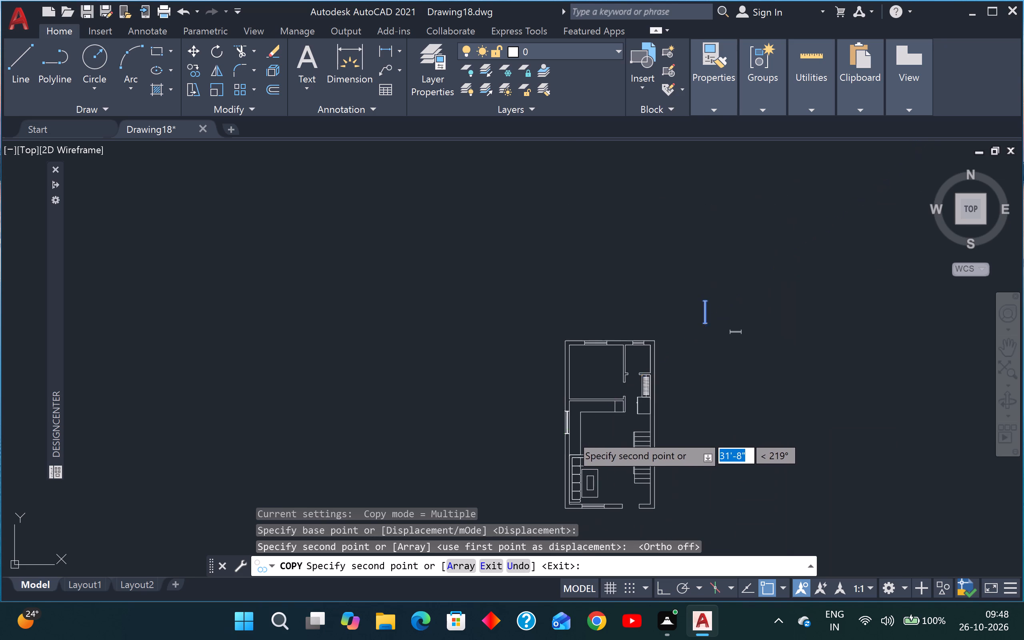
{"action": "key", "text": "Escape"}
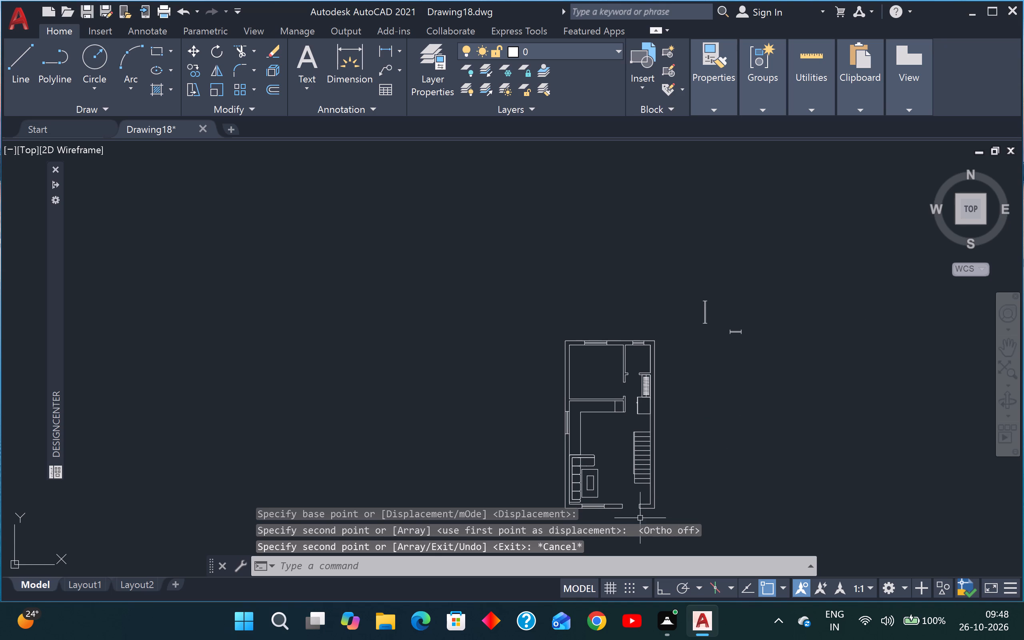
Draw a rectangle about 1'-4" by 9" in the short bottom wall piece right of the door opening, starting at its inner corner.
{"action": "scroll", "coordinate": [640, 518], "scroll_direction": "up", "scroll_amount": 2}
{"action": "middle_click_drag", "start_coordinate": [631, 510], "coordinate": [662, 422]}
{"action": "scroll", "coordinate": [662, 422], "scroll_direction": "up", "scroll_amount": 1}
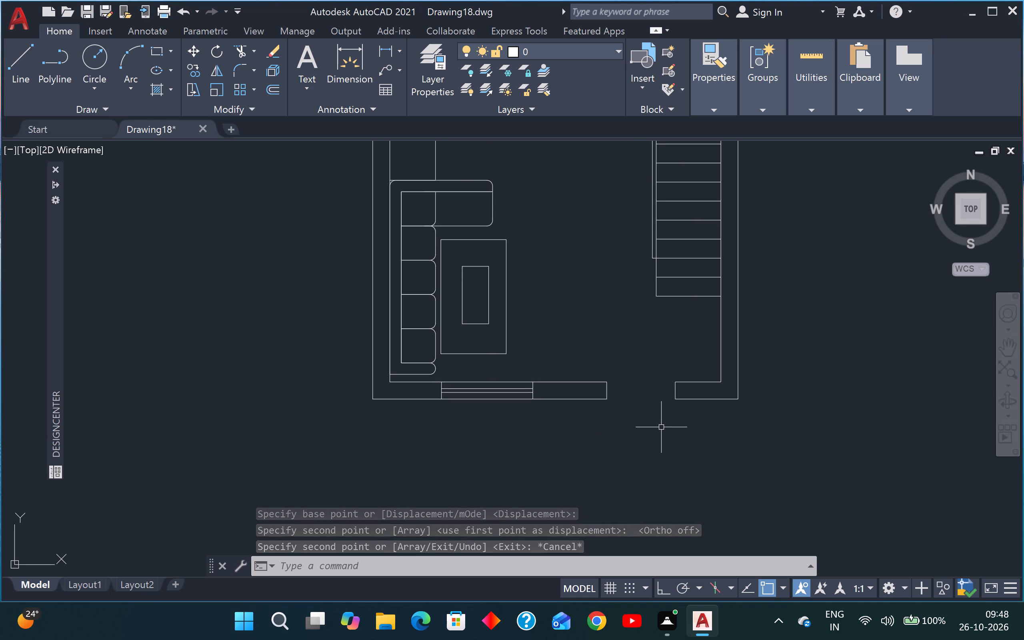
{"action": "scroll", "coordinate": [662, 430], "scroll_direction": "up", "scroll_amount": 1}
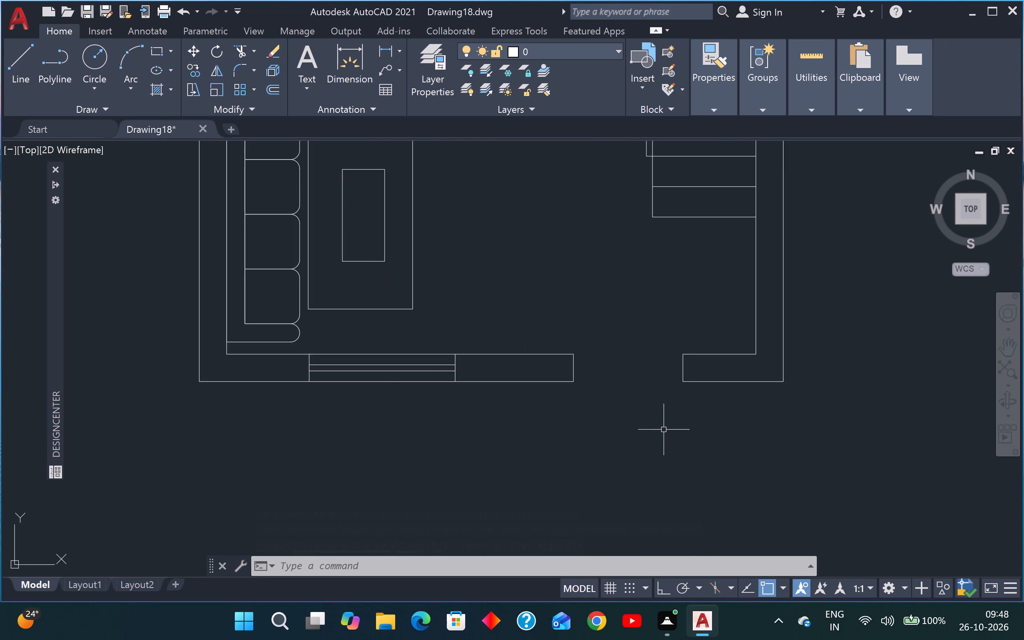
{"action": "key", "text": "Escape"}
{"action": "key", "text": "Escape"}
{"action": "type", "text": "rec"}
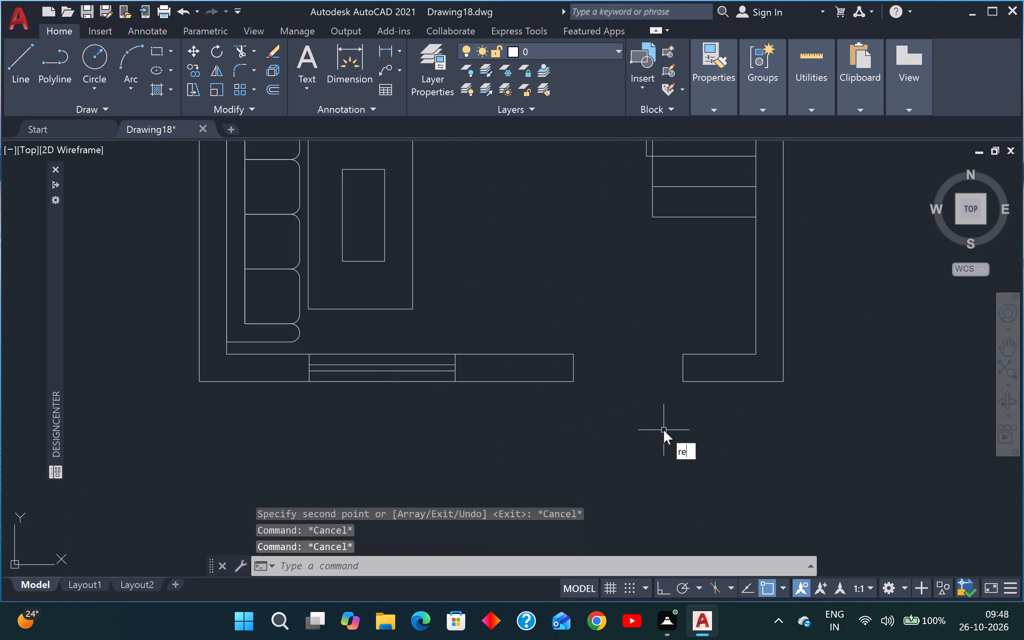
{"action": "key", "text": "space"}
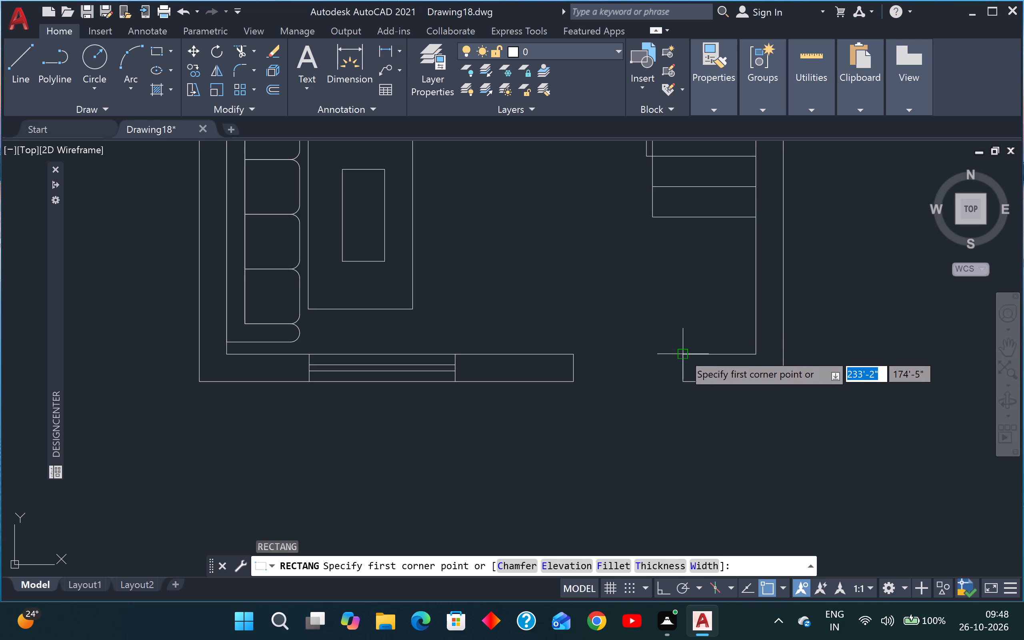
{"action": "left_click", "coordinate": [683, 353]}
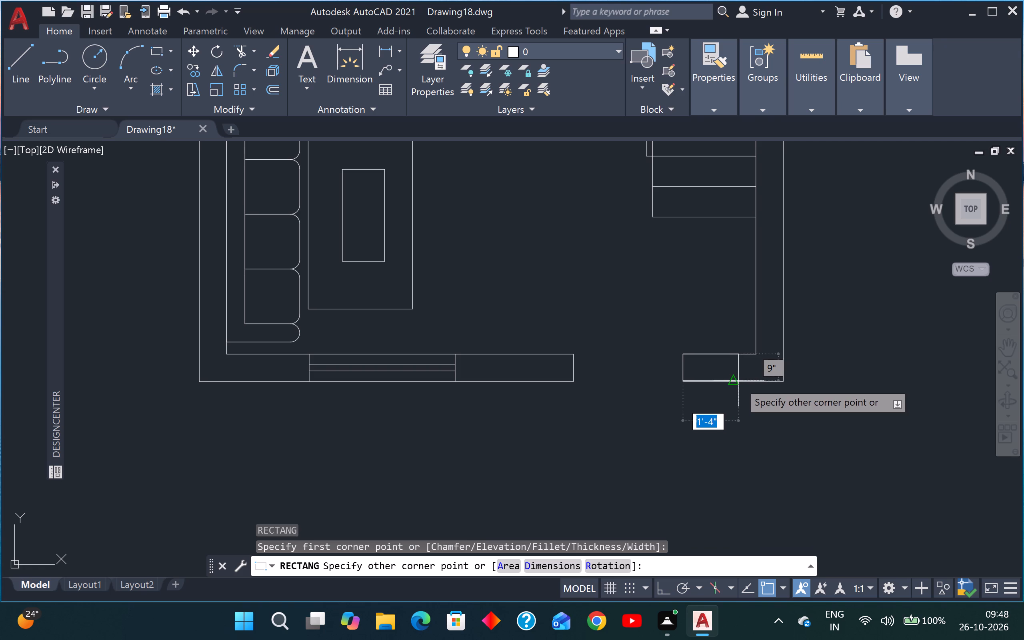
{"action": "left_click", "coordinate": [739, 381]}
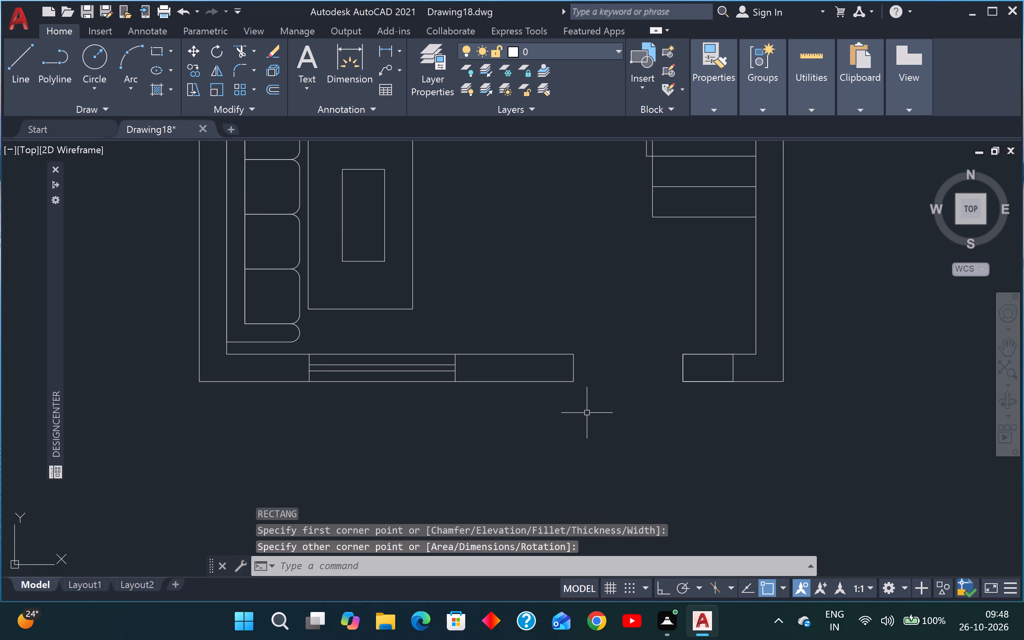
Draw a horizontal line about 1'-4" long across the middle of the new rectangle in the bottom wall.
{"action": "key", "text": "l"}
{"action": "key", "text": "space"}
{"action": "scroll", "coordinate": [677, 368], "scroll_direction": "up", "scroll_amount": 3}
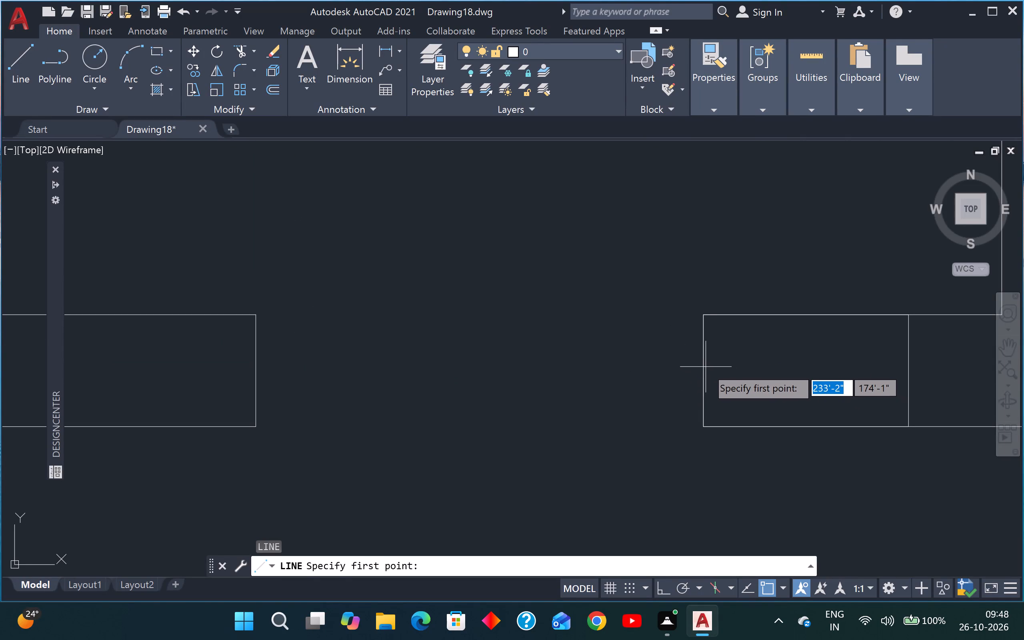
{"action": "left_click", "coordinate": [704, 366]}
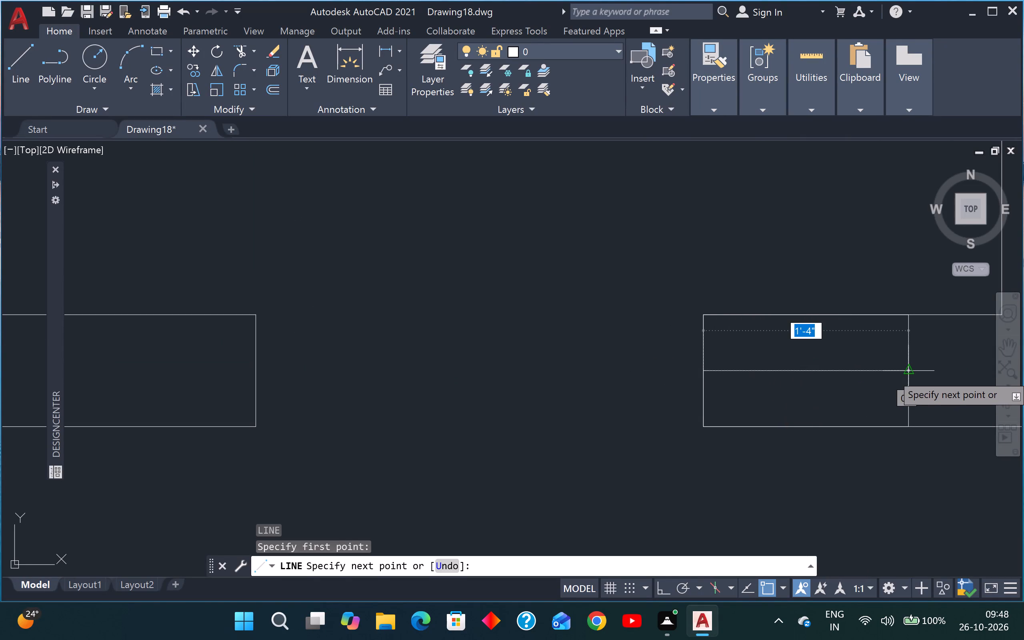
{"action": "left_click", "coordinate": [908, 373]}
{"action": "key", "text": "Escape"}
Offset the rectangle's middle line 1" upward and 1" downward, and end the offset.
{"action": "key", "text": "o"}
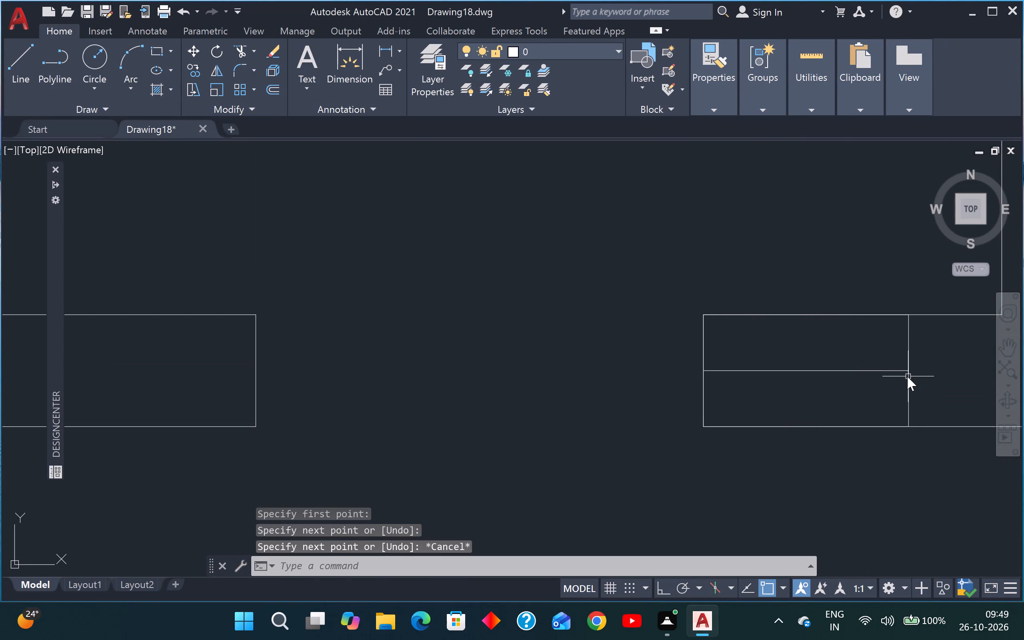
{"action": "key", "text": "space"}
{"action": "key", "text": "End"}
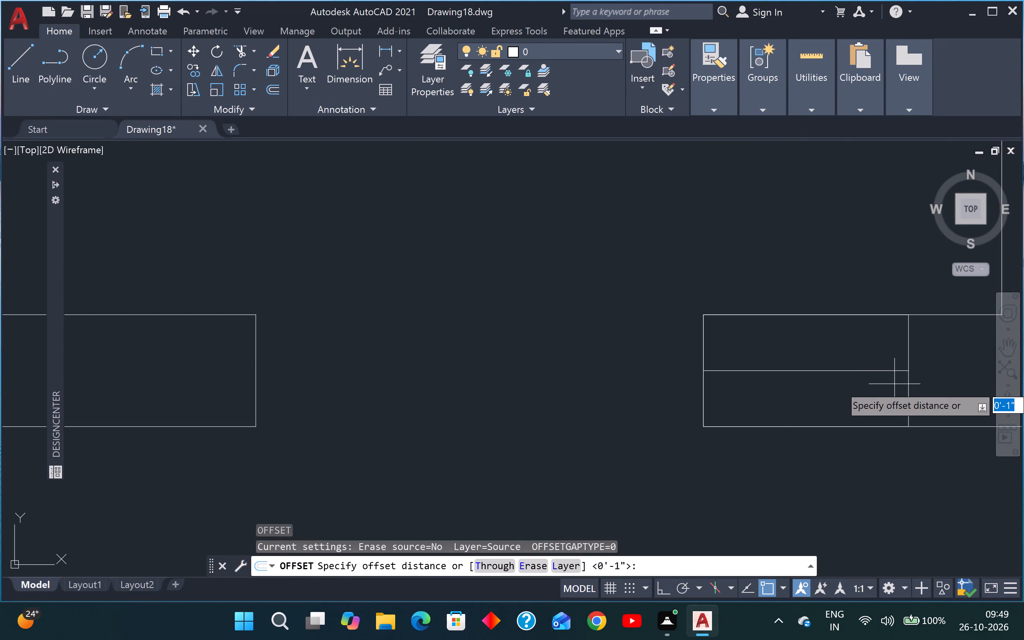
{"action": "key", "text": "shift+colon"}
{"action": "key", "text": "BackSpace"}
{"action": "key", "text": "BackSpace"}
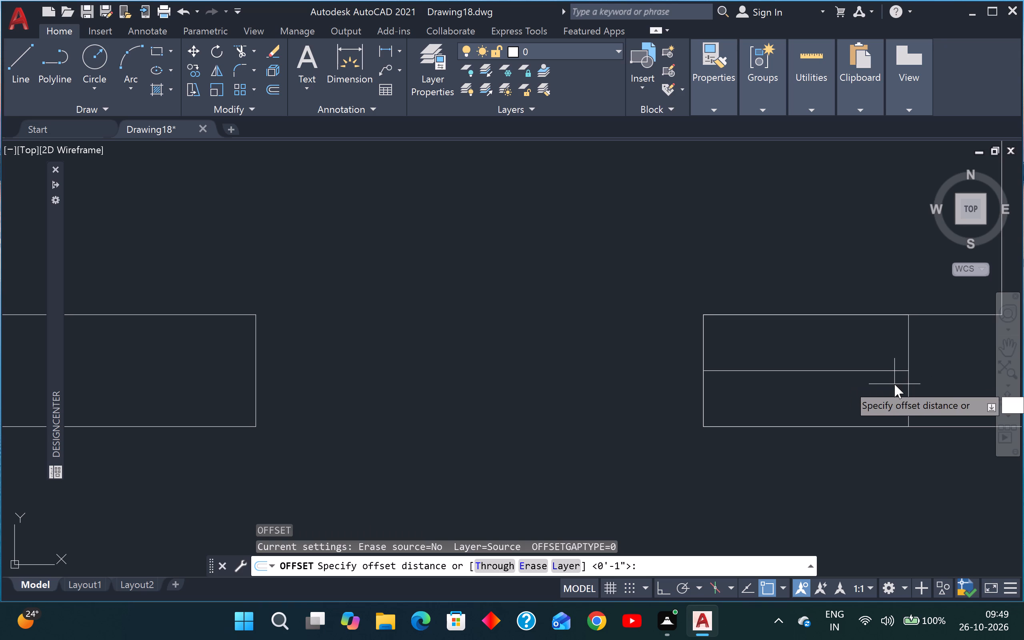
{"action": "key", "text": "End"}
{"action": "key", "text": "End"}
{"action": "key", "text": "1"}
{"action": "key", "text": "shift+quotedbl"}
{"action": "key", "text": "Return"}
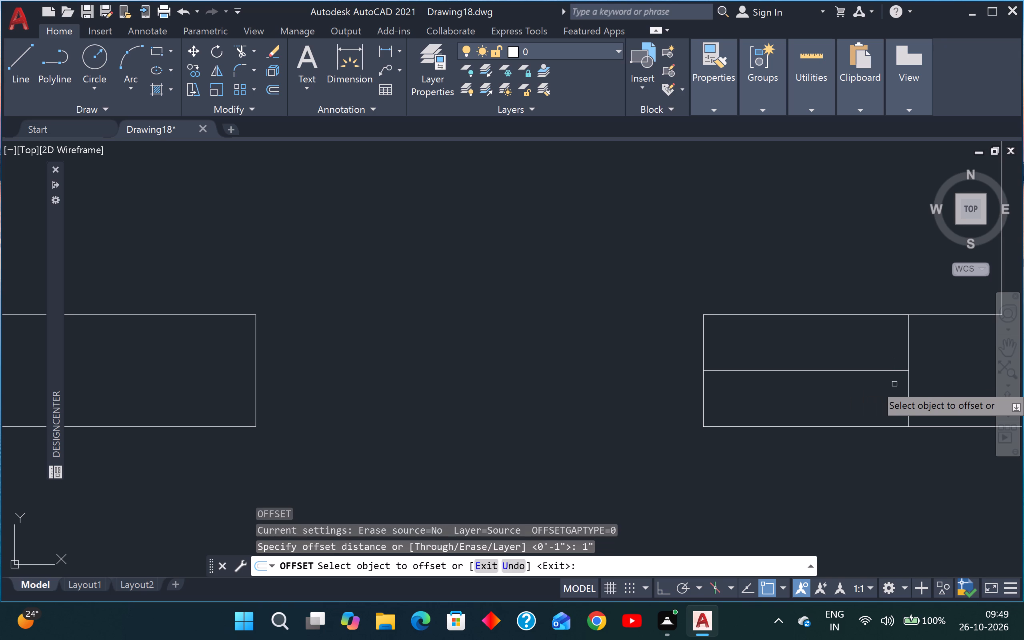
{"action": "left_click", "coordinate": [897, 366]}
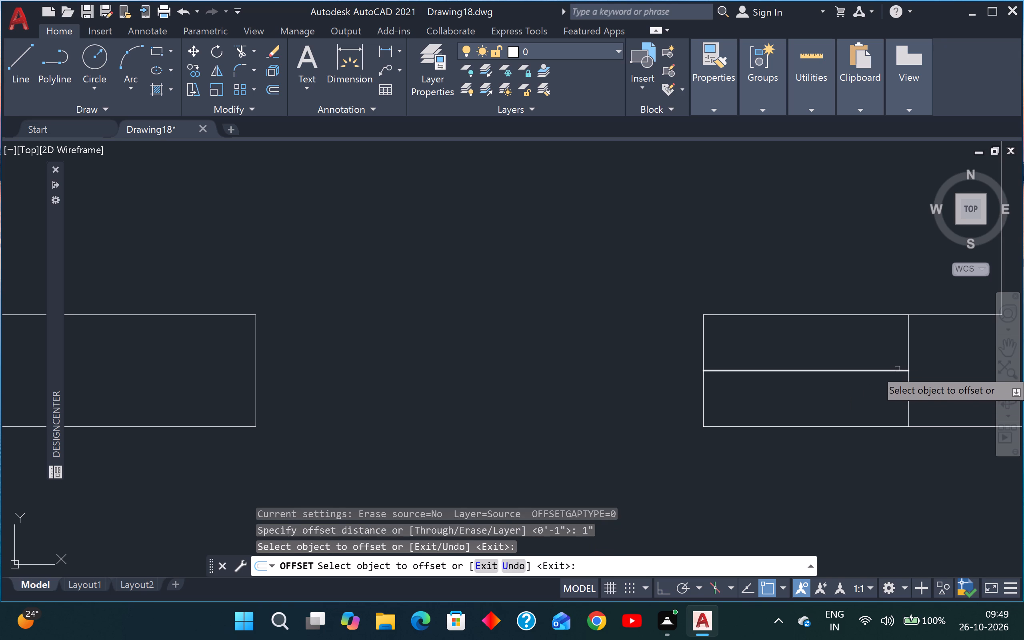
{"action": "left_click", "coordinate": [897, 369]}
{"action": "left_click", "coordinate": [910, 196]}
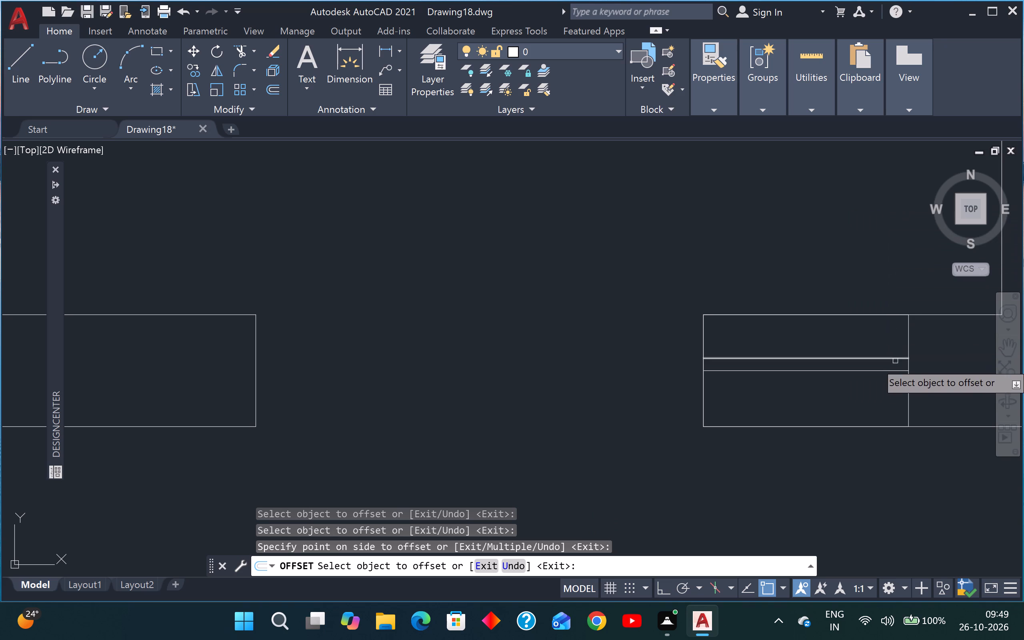
{"action": "left_click", "coordinate": [894, 372]}
{"action": "left_click", "coordinate": [884, 425]}
{"action": "key", "text": "Escape"}
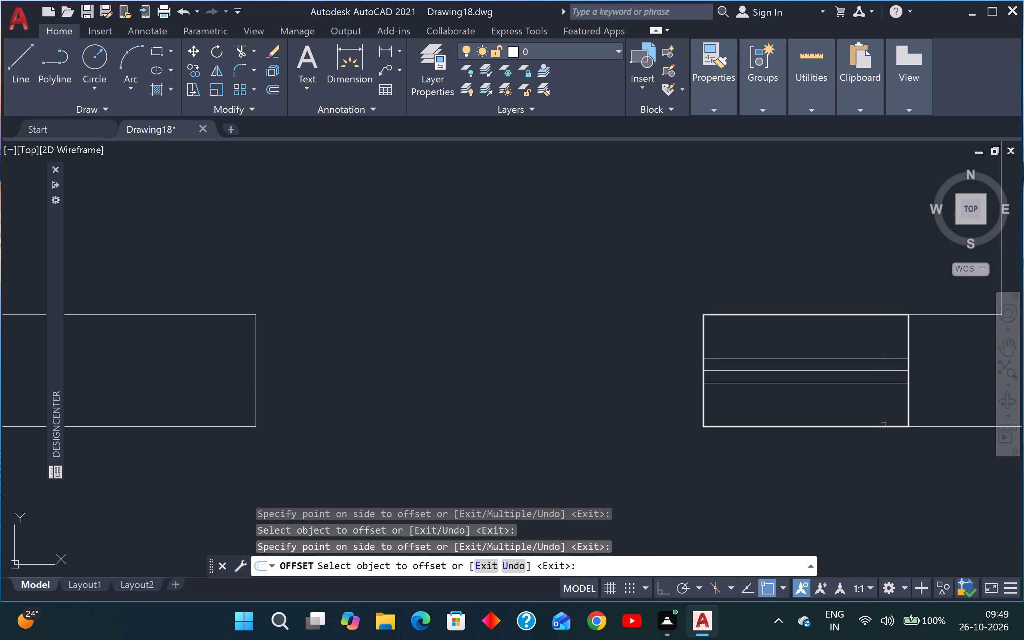
Trim away the middle line between the two offset lines, trim at the rectangle's lower and upper edges, and end trimming.
{"action": "type", "text": "tr"}
{"action": "key", "text": "space"}
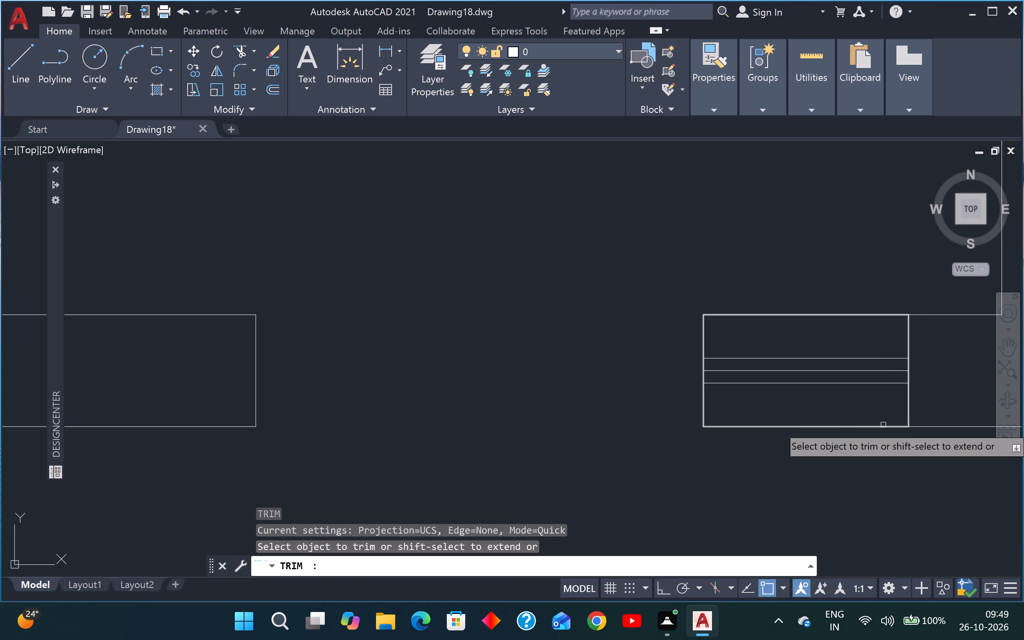
{"action": "scroll", "coordinate": [894, 377], "scroll_direction": "up", "scroll_amount": 3}
{"action": "left_click", "coordinate": [872, 332]}
{"action": "left_click", "coordinate": [844, 358]}
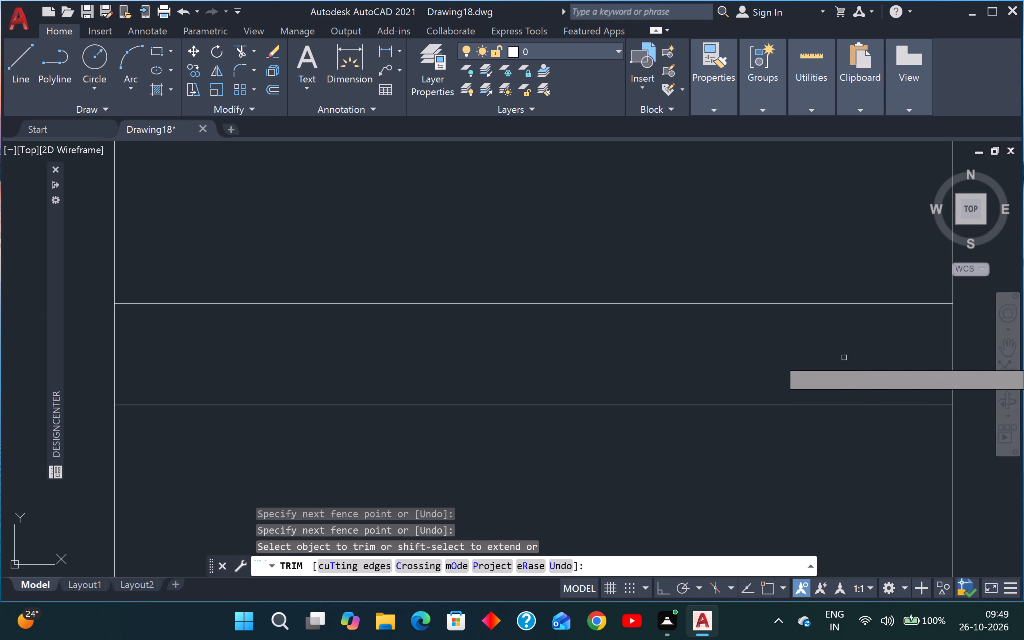
{"action": "scroll", "coordinate": [844, 357], "scroll_direction": "down", "scroll_amount": 3}
{"action": "left_click", "coordinate": [820, 412]}
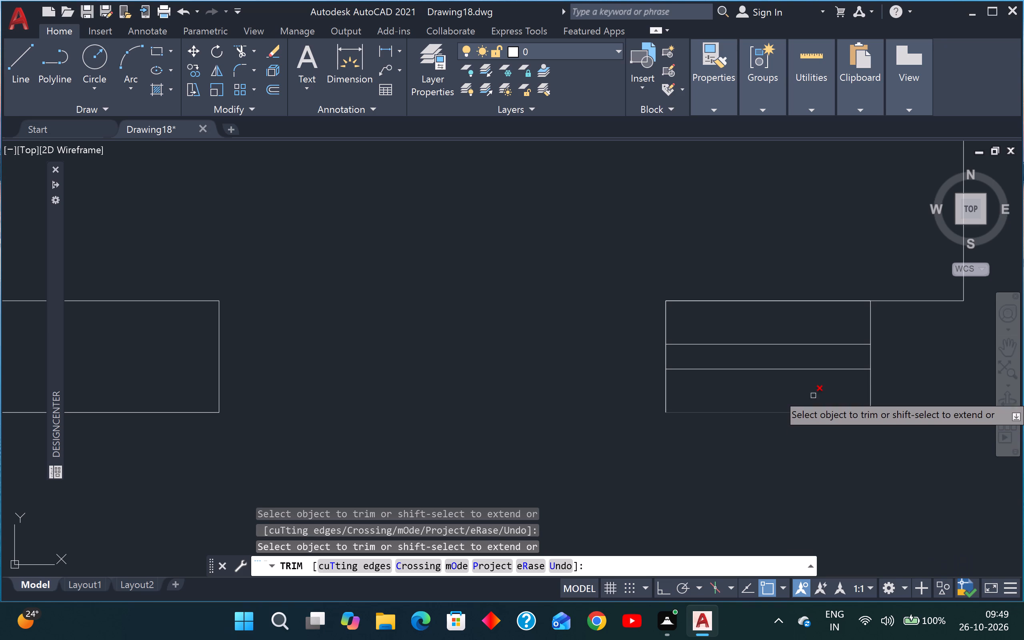
{"action": "left_click", "coordinate": [802, 301]}
{"action": "scroll", "coordinate": [801, 301], "scroll_direction": "down", "scroll_amount": 3}
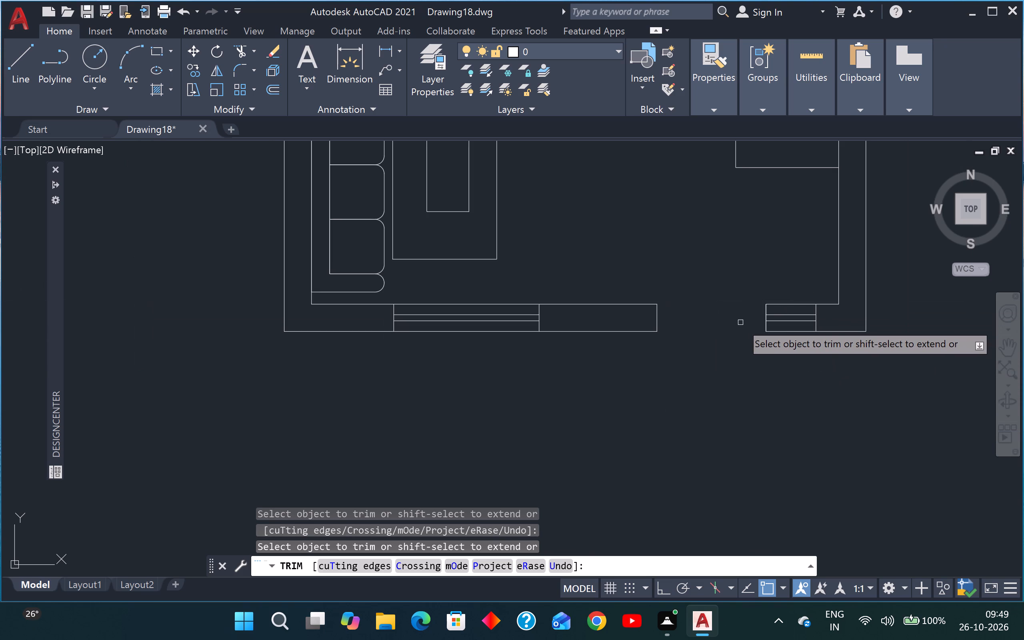
{"action": "key", "text": "Escape"}
{"action": "key", "text": "Escape"}
{"action": "key", "text": "Escape"}
Erase the spare vertical 4' and horizontal 2' window symbols outside the plan's upper right corner.
{"action": "scroll", "coordinate": [740, 323], "scroll_direction": "down", "scroll_amount": 4}
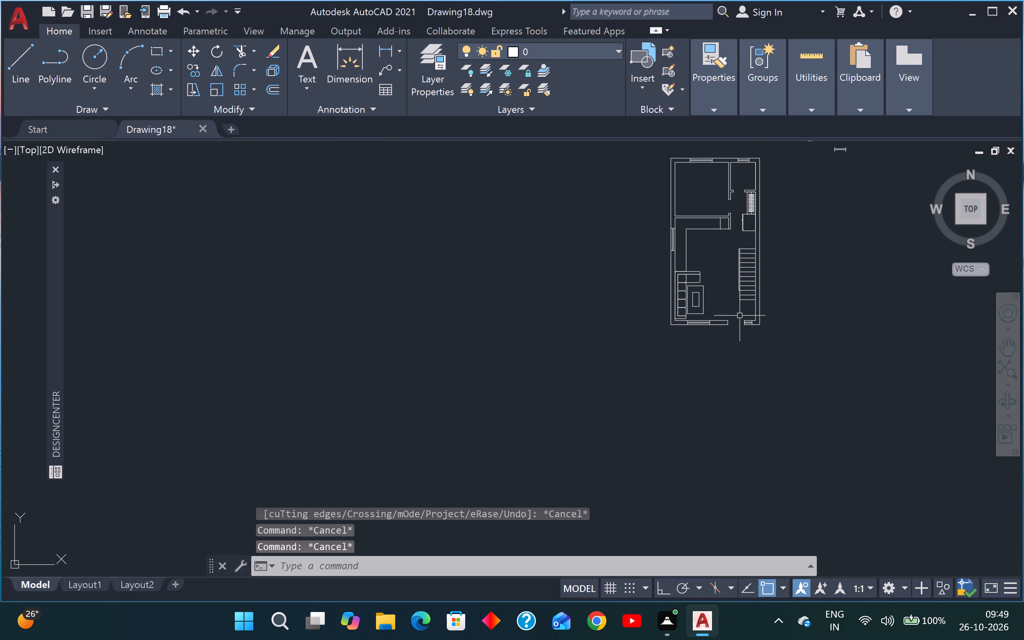
{"action": "middle_click_drag", "start_coordinate": [740, 312], "coordinate": [685, 383]}
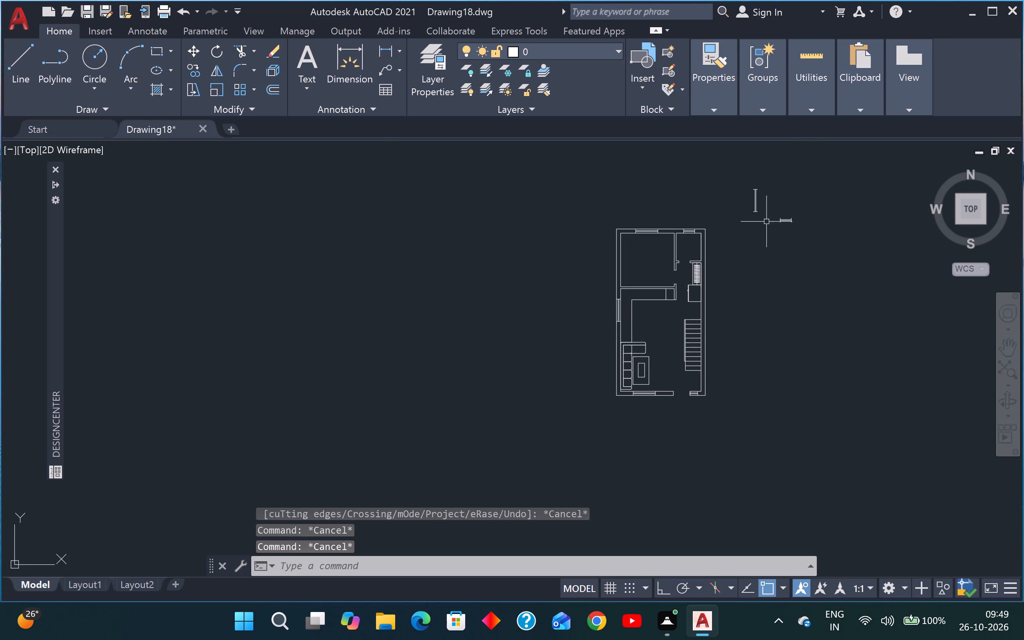
{"action": "left_click", "coordinate": [813, 172]}
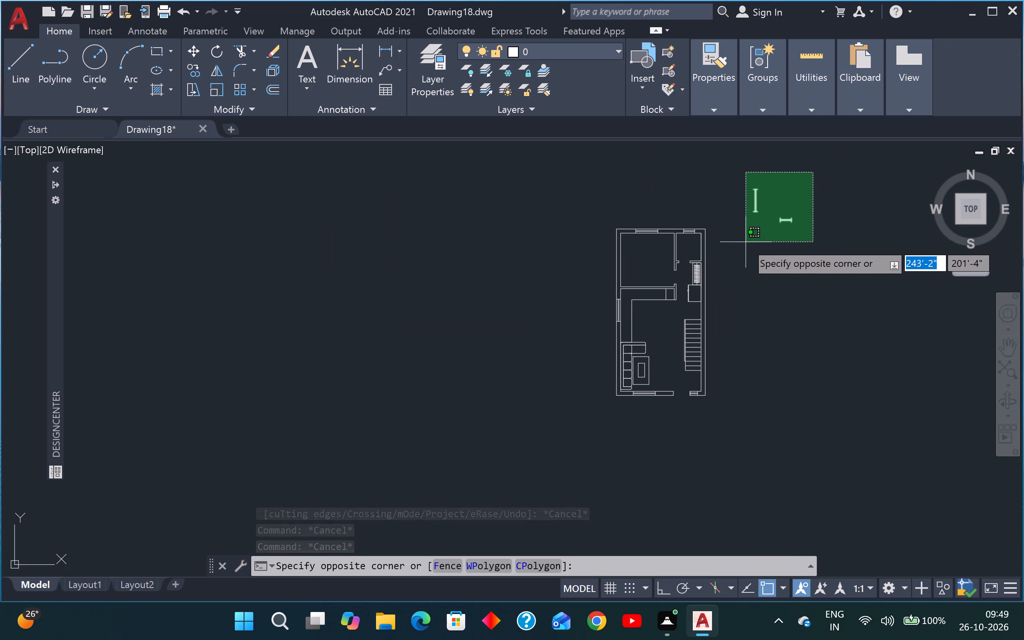
{"action": "left_click", "coordinate": [745, 242]}
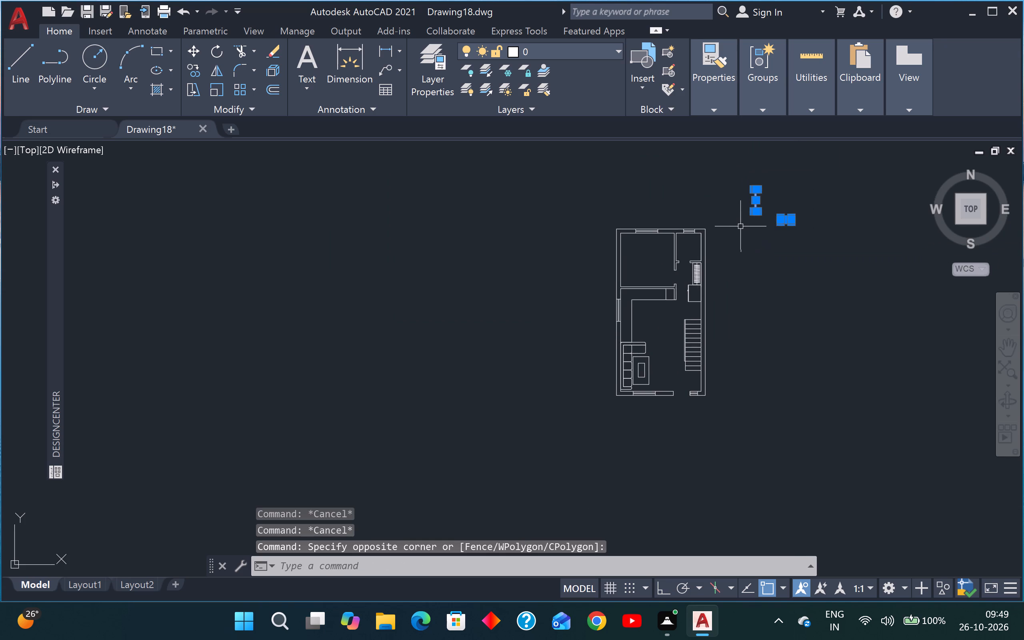
{"action": "key", "text": "Delete"}
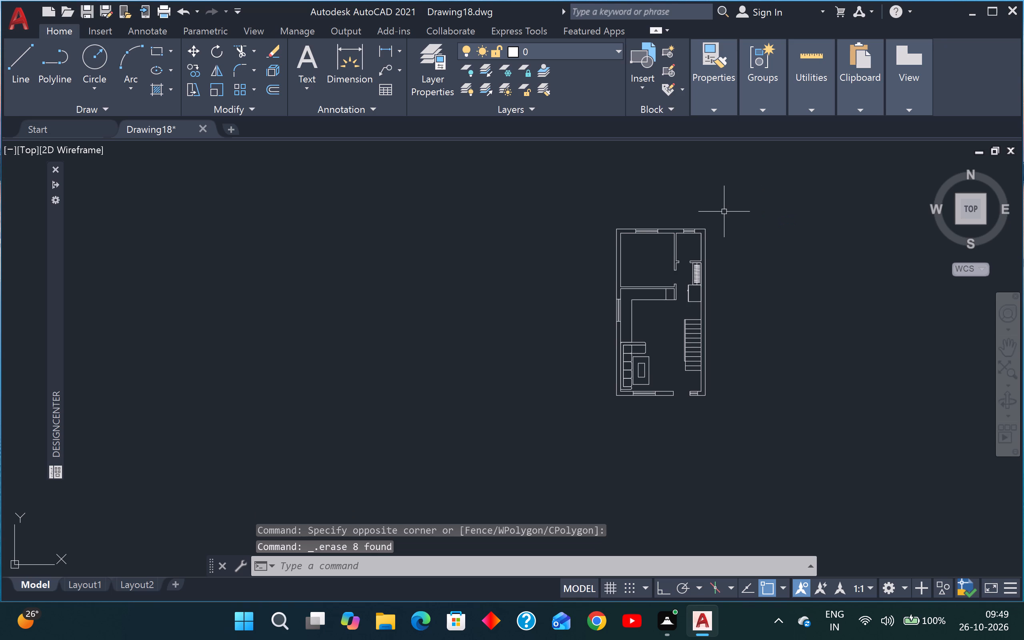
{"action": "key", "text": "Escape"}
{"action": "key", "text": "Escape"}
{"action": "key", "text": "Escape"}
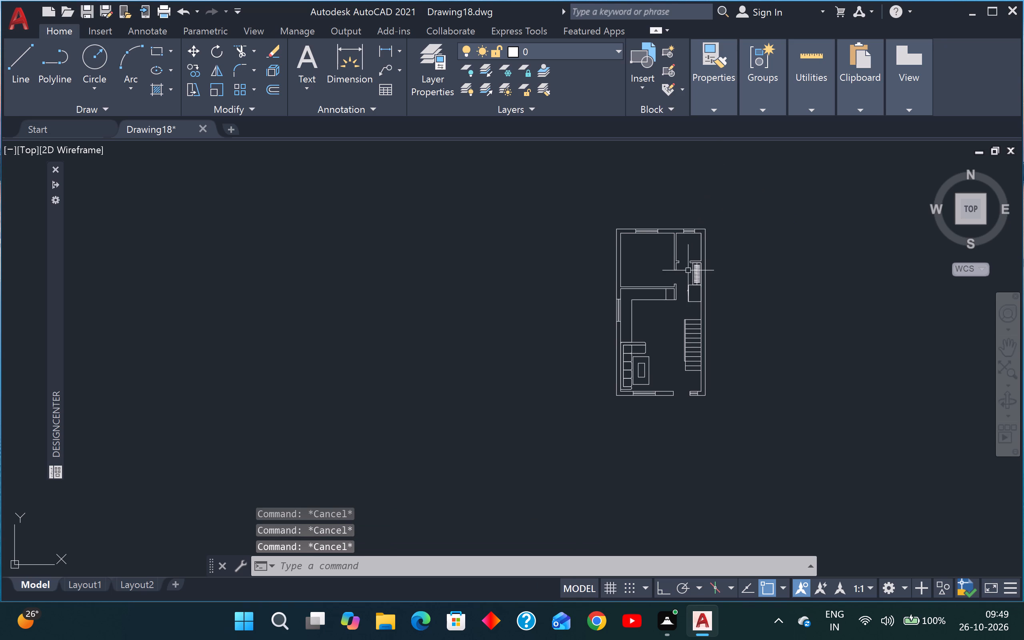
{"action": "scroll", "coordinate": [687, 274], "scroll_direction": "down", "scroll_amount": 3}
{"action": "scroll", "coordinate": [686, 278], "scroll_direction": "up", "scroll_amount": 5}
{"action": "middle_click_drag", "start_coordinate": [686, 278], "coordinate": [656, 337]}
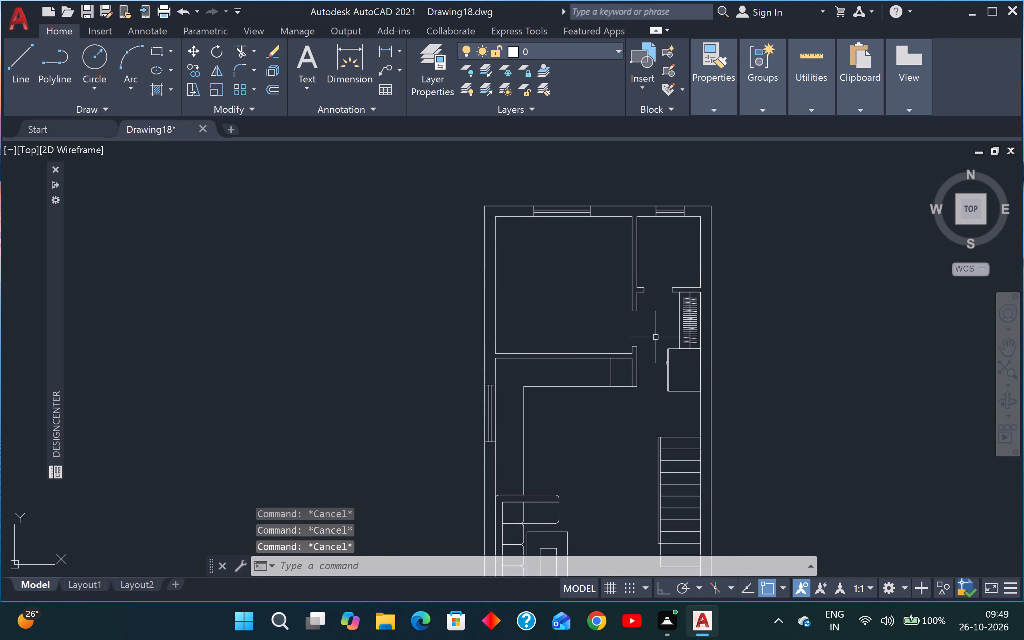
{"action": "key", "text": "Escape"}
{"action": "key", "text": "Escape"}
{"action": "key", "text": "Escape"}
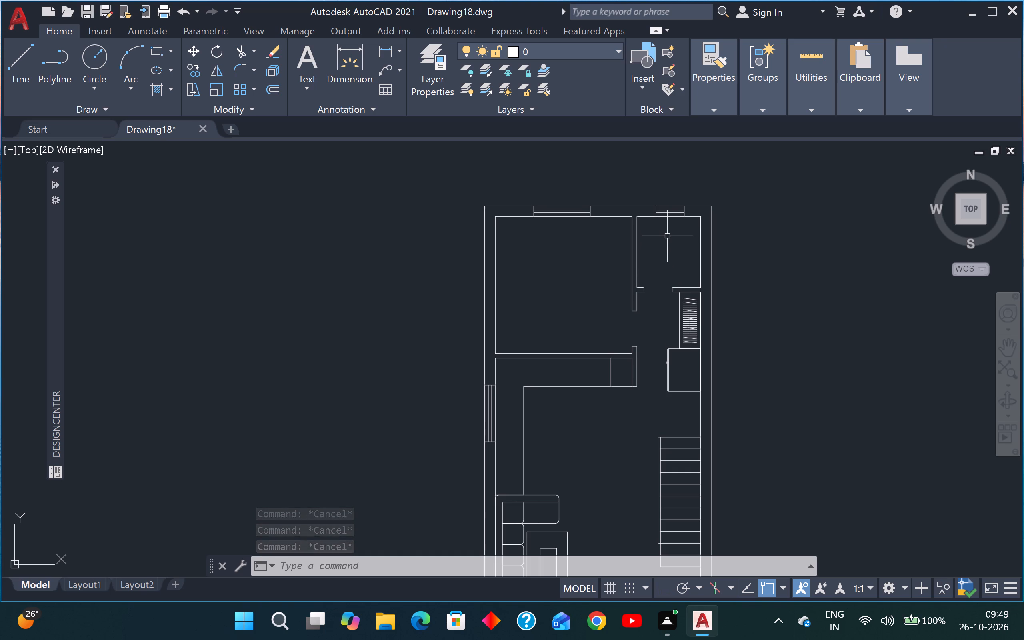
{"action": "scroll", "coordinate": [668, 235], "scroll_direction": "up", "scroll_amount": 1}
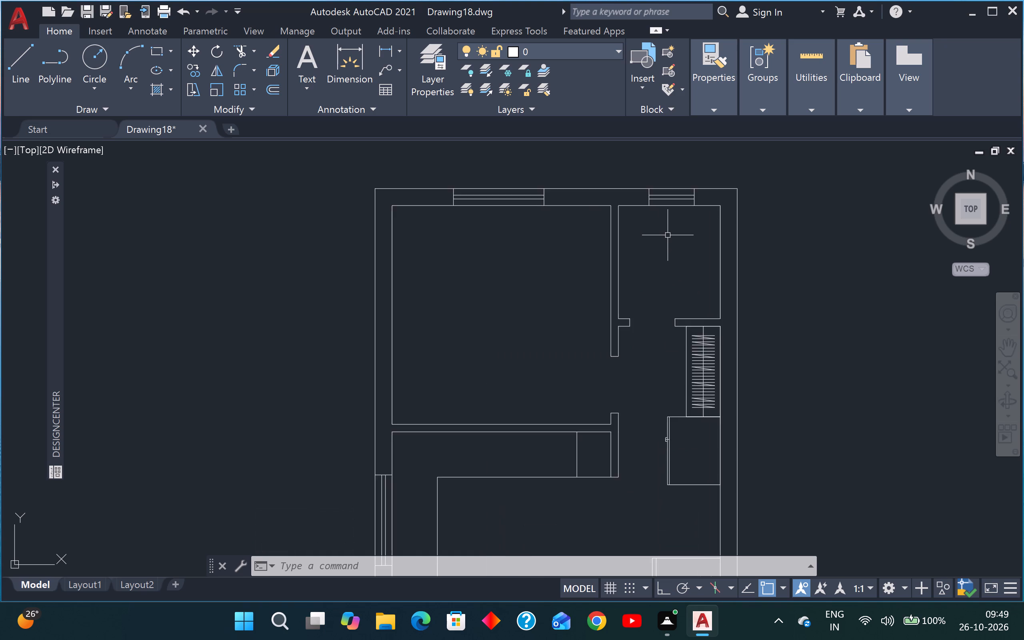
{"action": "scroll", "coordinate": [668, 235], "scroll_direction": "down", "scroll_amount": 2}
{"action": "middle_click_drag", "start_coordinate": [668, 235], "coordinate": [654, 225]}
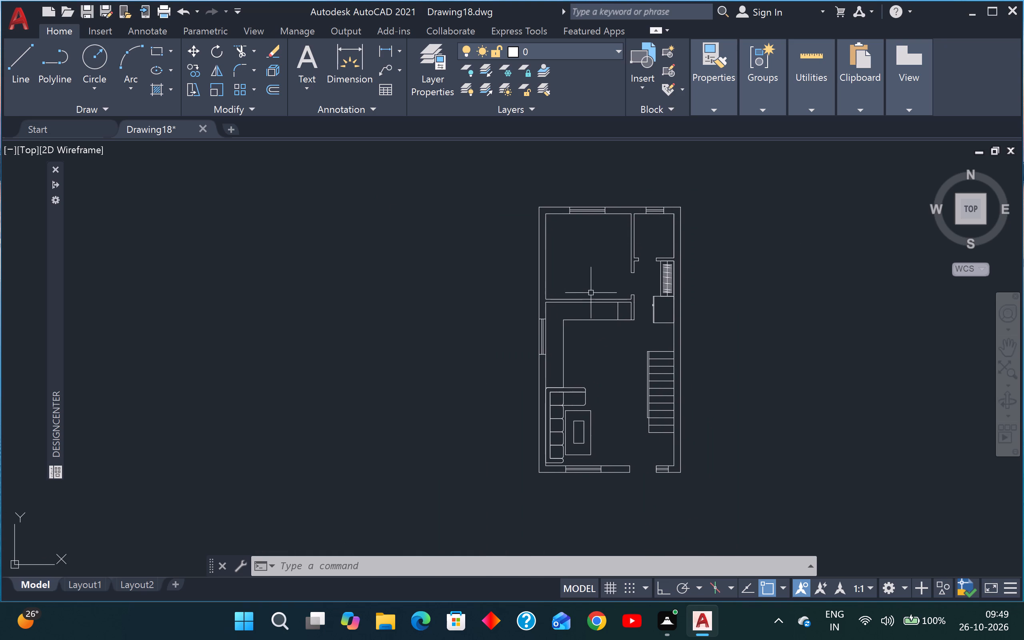
Place three Door - Imperial blocks from the architectural tool palette in the empty space east of the plan's upper part, and close the palette.
{"action": "key", "text": "ctrl+3"}
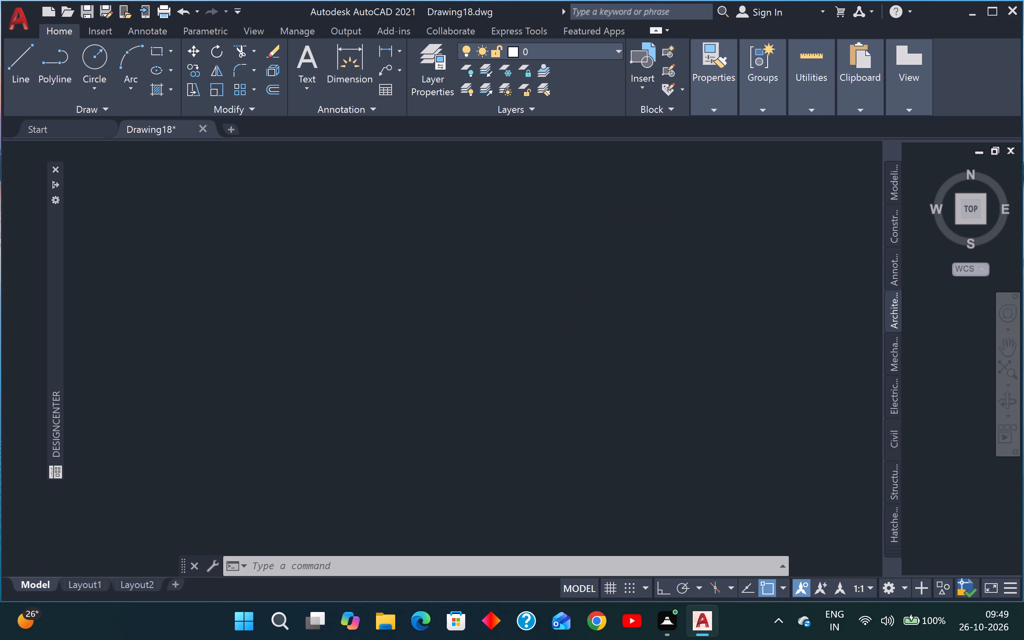
{"action": "left_click_drag", "start_coordinate": [936, 212], "coordinate": [705, 270]}
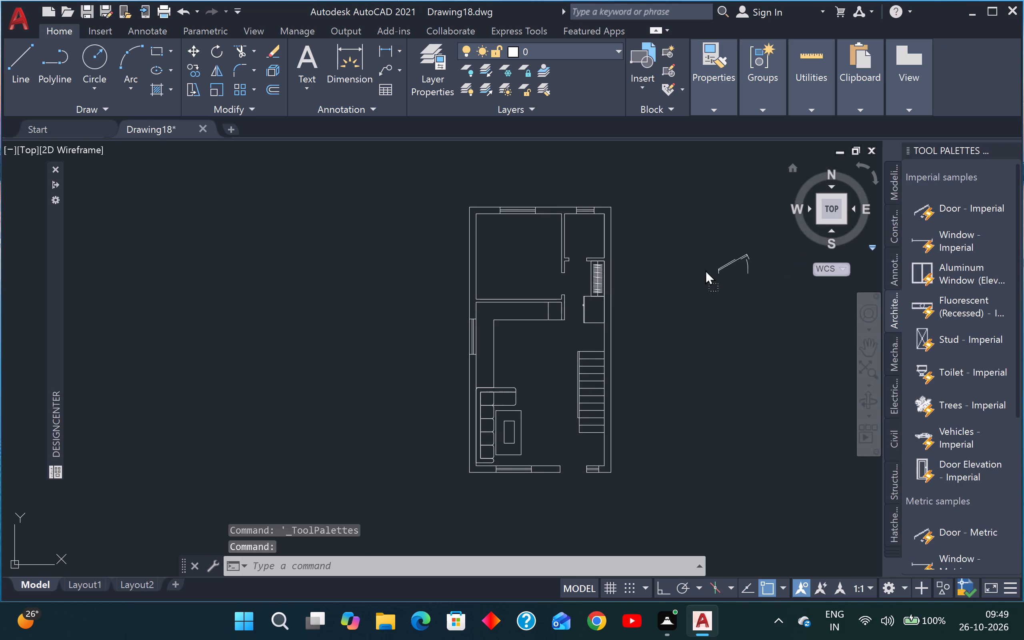
{"action": "left_click_drag", "start_coordinate": [705, 270], "coordinate": [696, 246]}
{"action": "left_click_drag", "start_coordinate": [955, 208], "coordinate": [784, 247]}
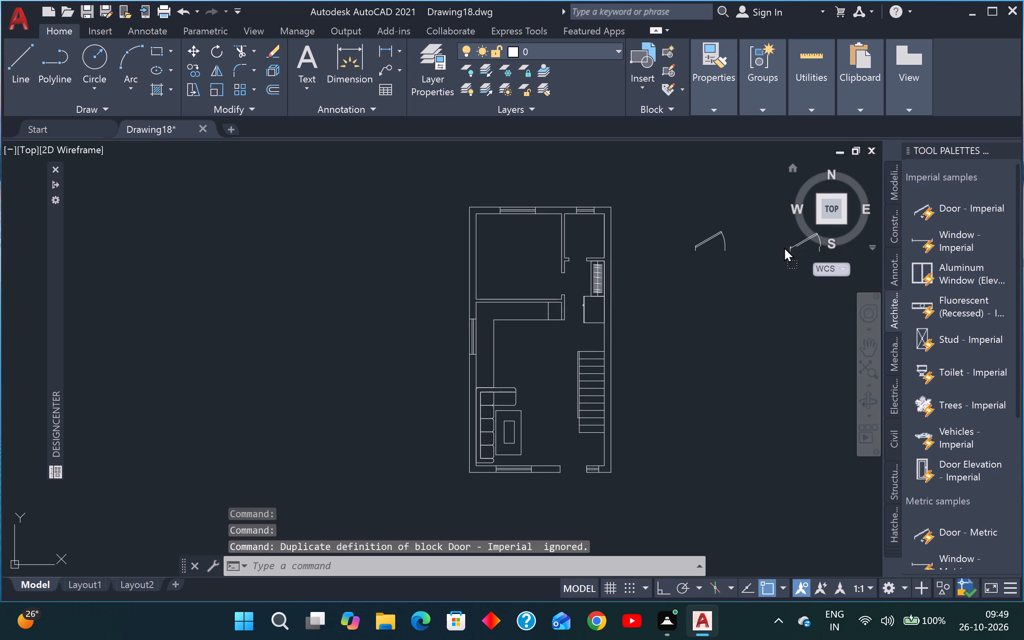
{"action": "left_click_drag", "start_coordinate": [784, 247], "coordinate": [760, 238]}
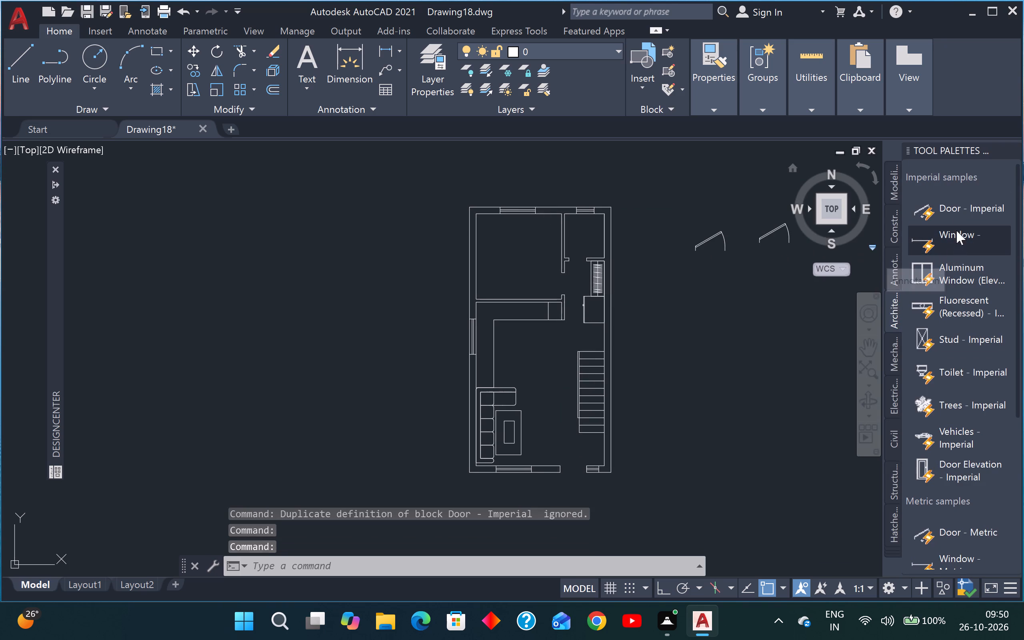
{"action": "left_click", "coordinate": [957, 223]}
{"action": "left_click_drag", "start_coordinate": [968, 214], "coordinate": [954, 219]}
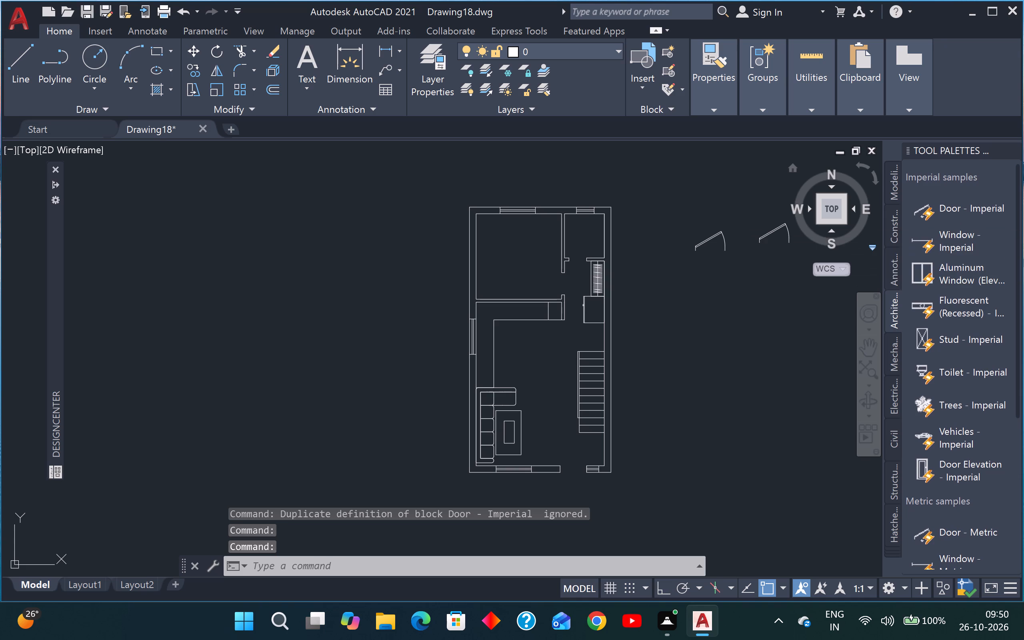
{"action": "left_click_drag", "start_coordinate": [954, 219], "coordinate": [919, 234]}
{"action": "left_click_drag", "start_coordinate": [942, 210], "coordinate": [844, 242]}
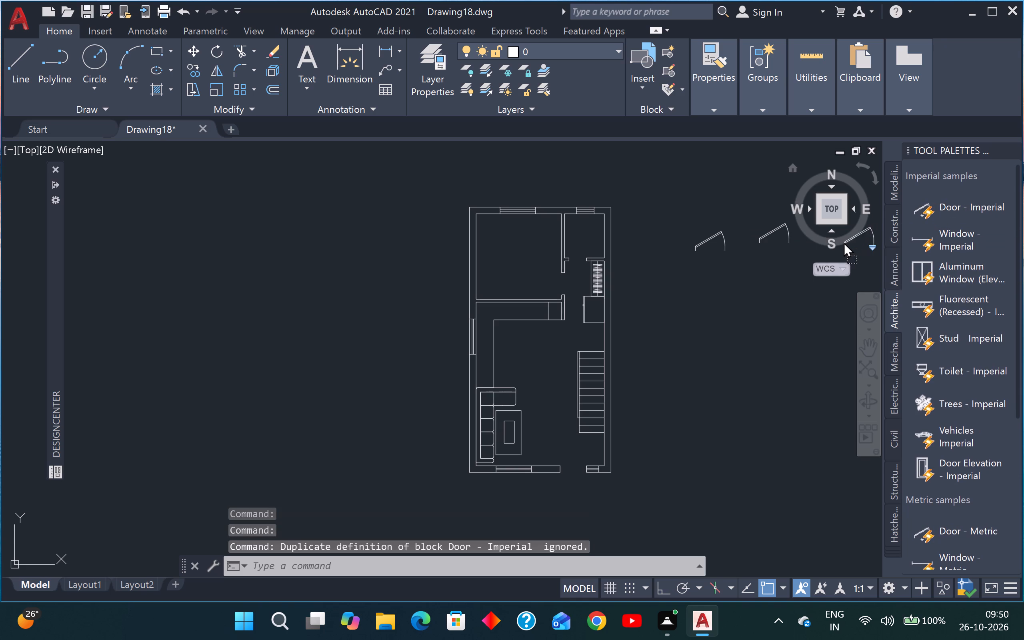
{"action": "left_click_drag", "start_coordinate": [844, 242], "coordinate": [808, 234]}
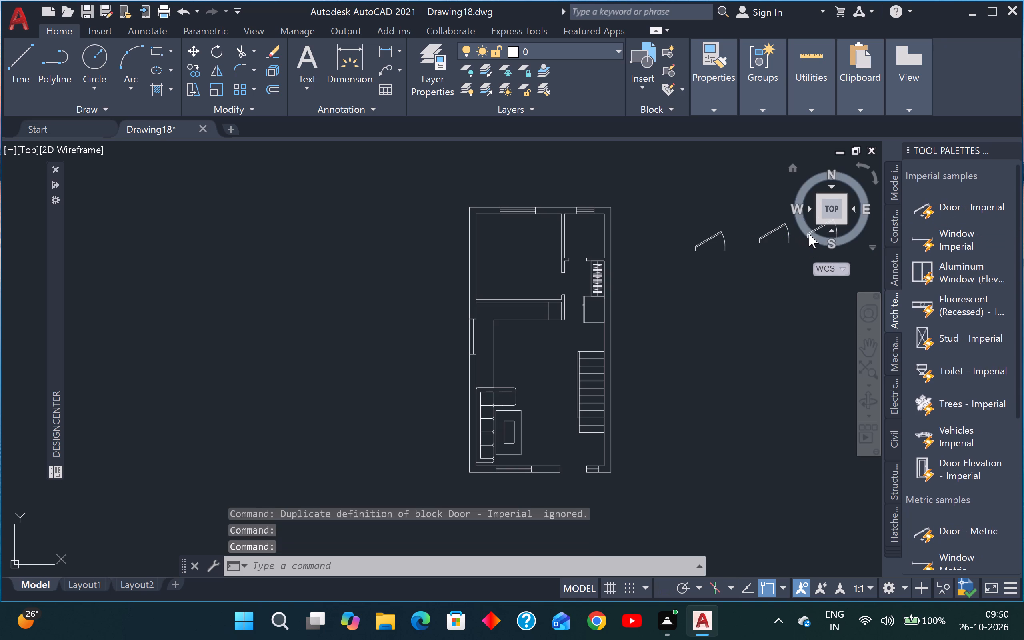
{"action": "left_click", "coordinate": [1012, 151]}
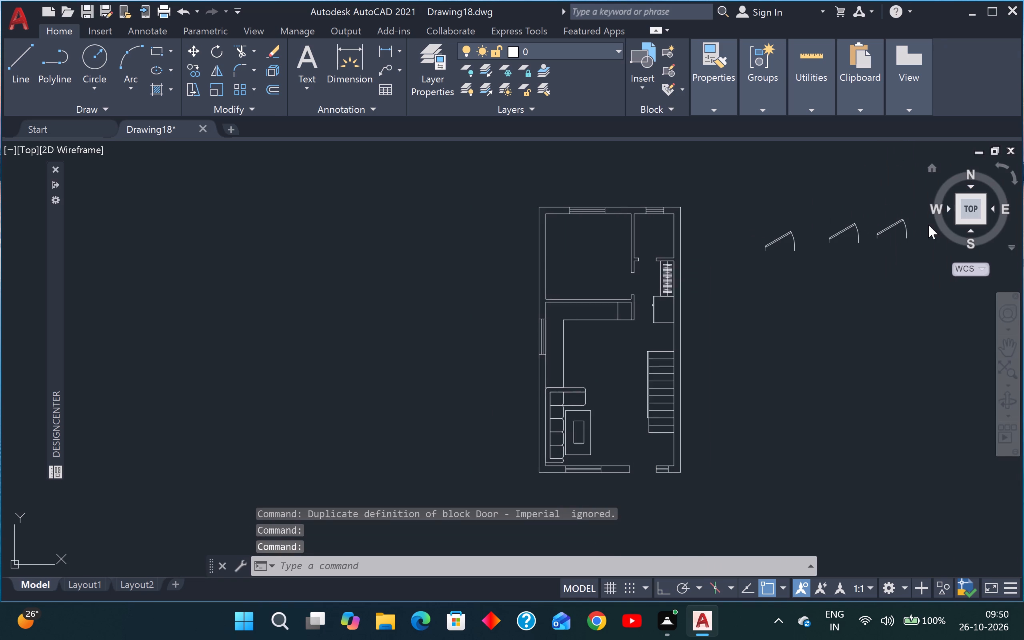
With Ortho on, draw a 3' horizontal reference line just below the easternmost of the three door blocks.
{"action": "scroll", "coordinate": [928, 225], "scroll_direction": "up", "scroll_amount": 2}
{"action": "middle_click_drag", "start_coordinate": [917, 229], "coordinate": [755, 272]}
{"action": "key", "text": "l"}
{"action": "key", "text": "space"}
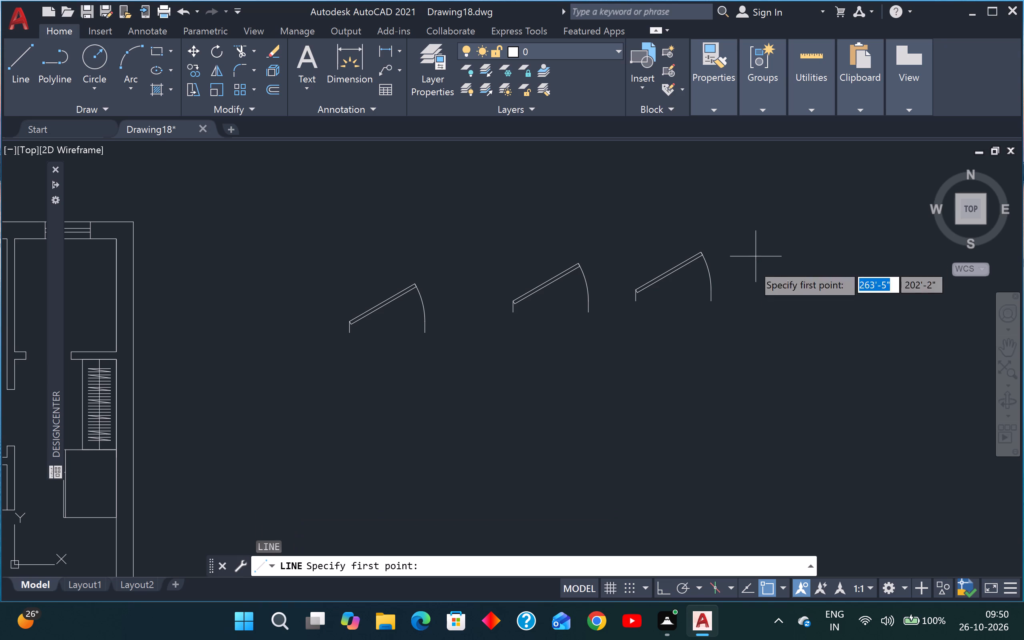
{"action": "left_click", "coordinate": [734, 313]}
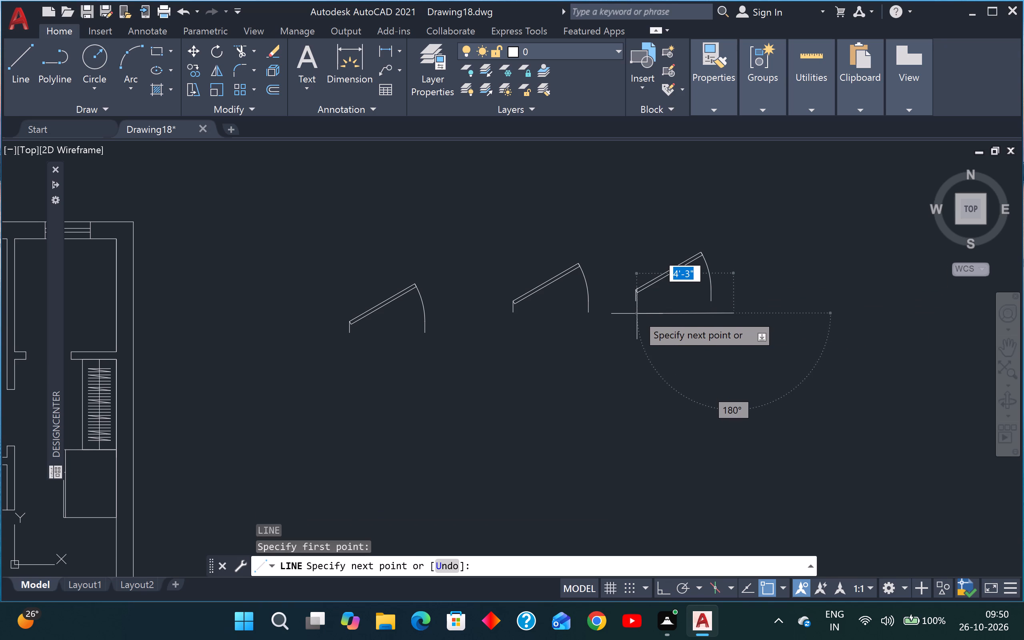
{"action": "key", "text": "F8"}
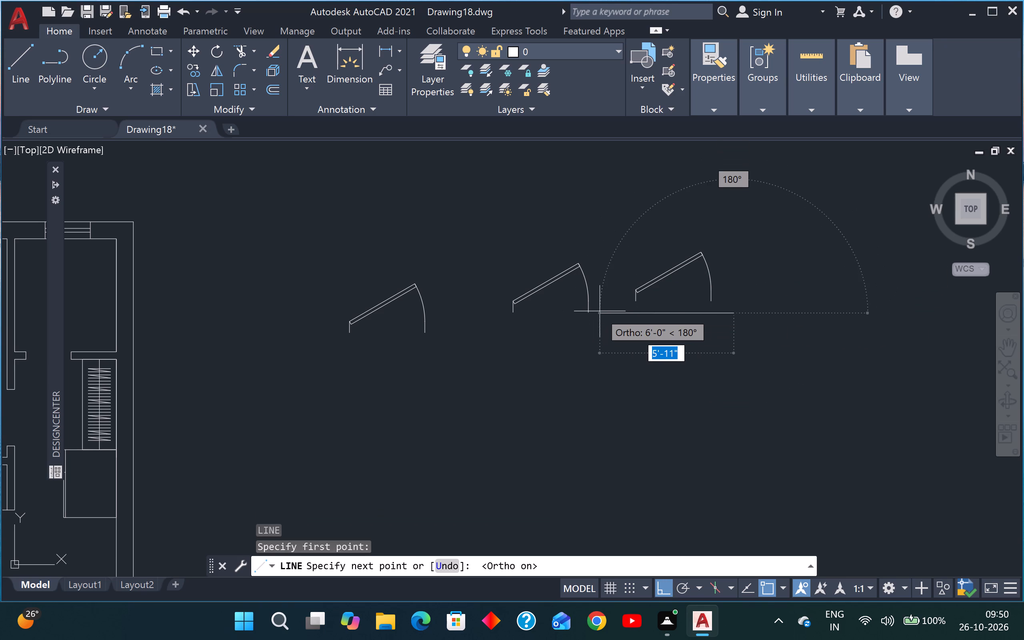
{"action": "key", "text": "Page_Down"}
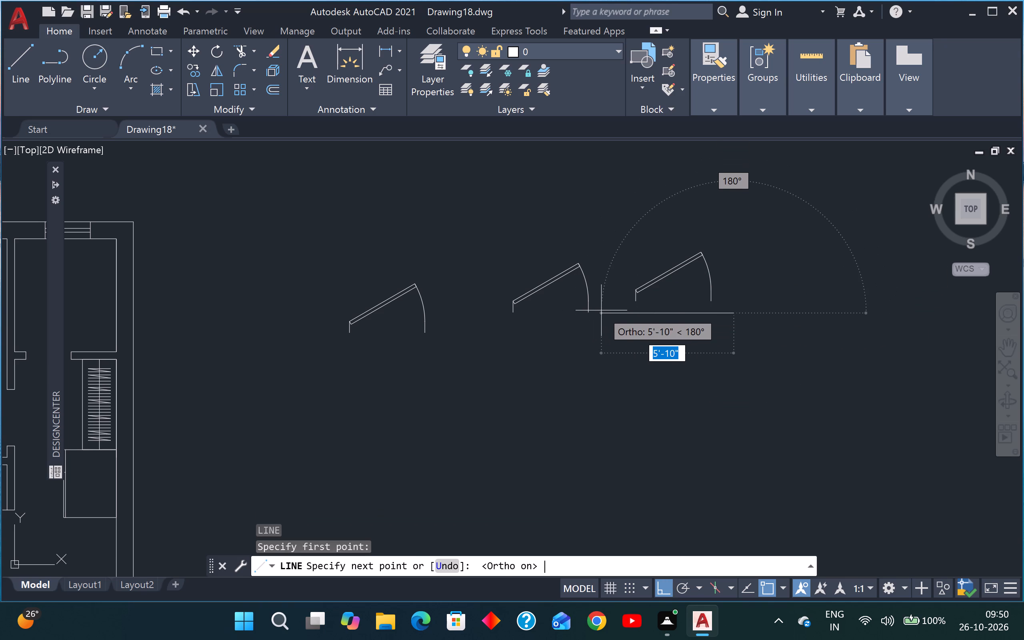
{"action": "key", "text": "apostrophe"}
{"action": "key", "text": "BackSpace"}
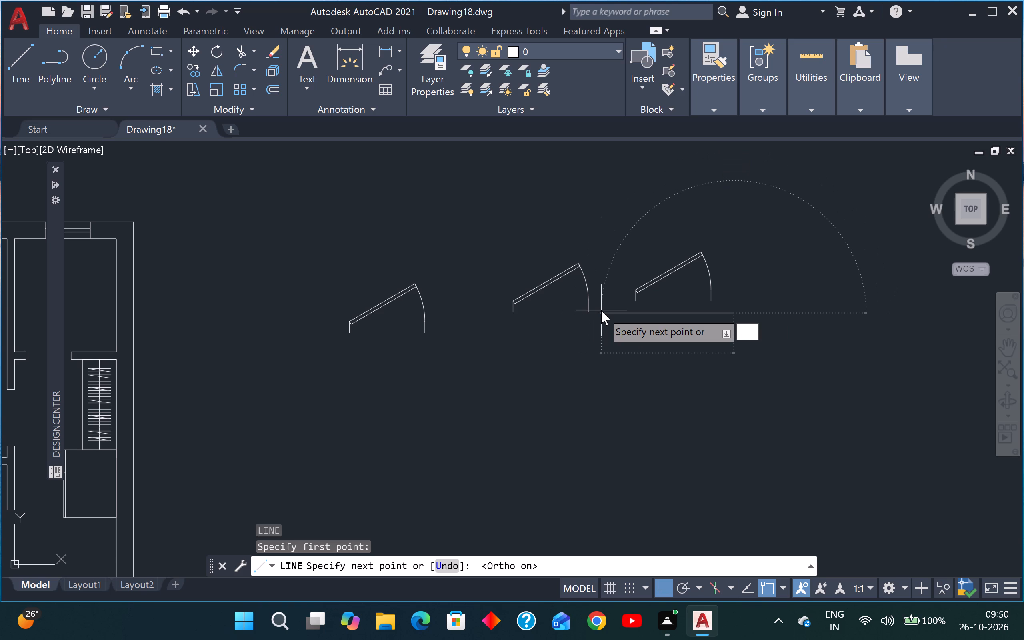
{"action": "key", "text": "3"}
{"action": "key", "text": "apostrophe"}
{"action": "key", "text": "Return"}
{"action": "key", "text": "Escape"}
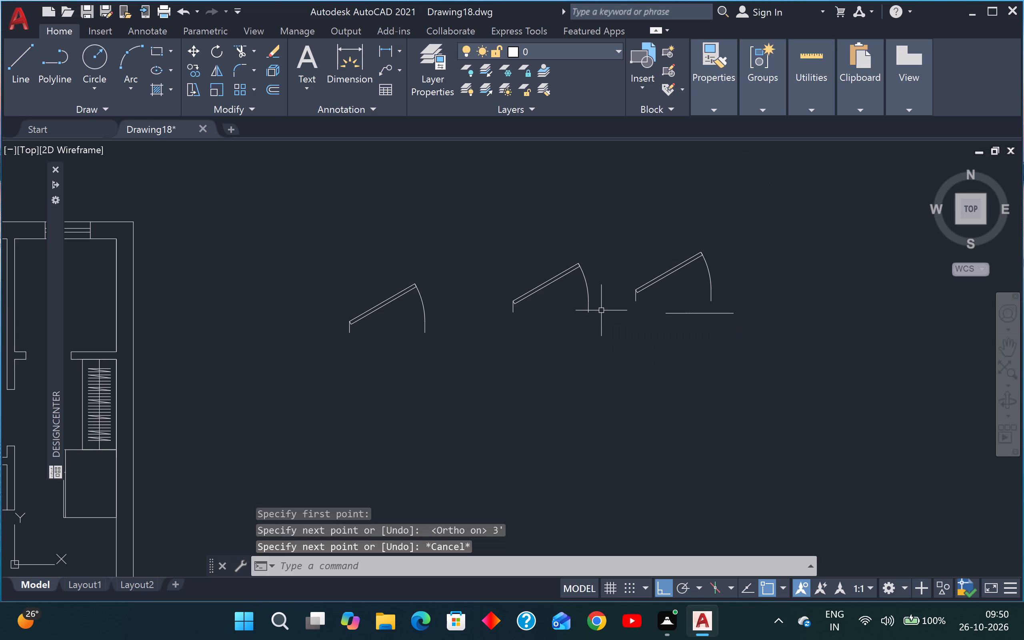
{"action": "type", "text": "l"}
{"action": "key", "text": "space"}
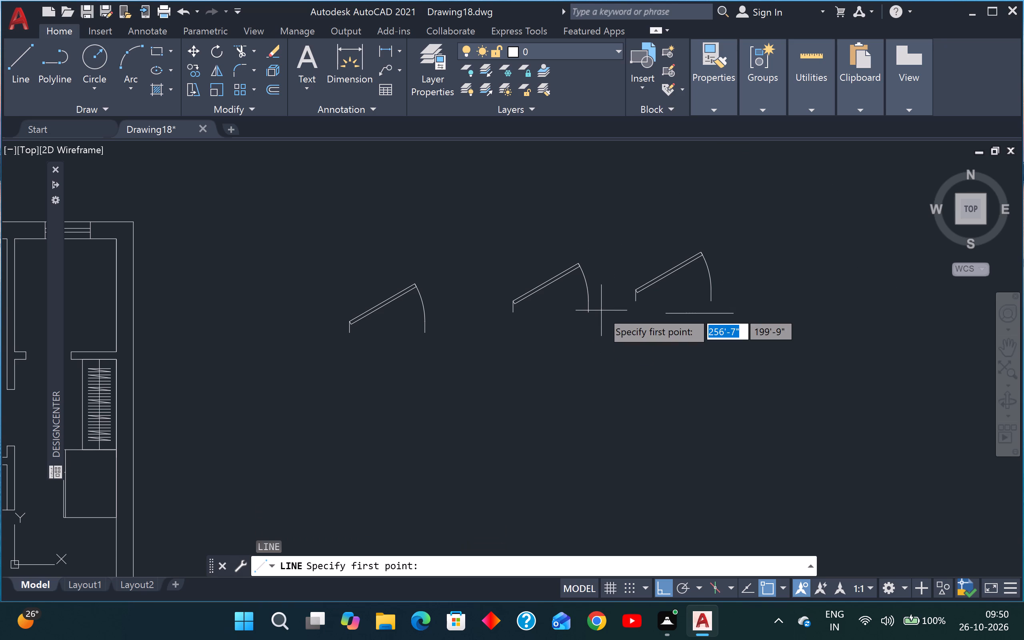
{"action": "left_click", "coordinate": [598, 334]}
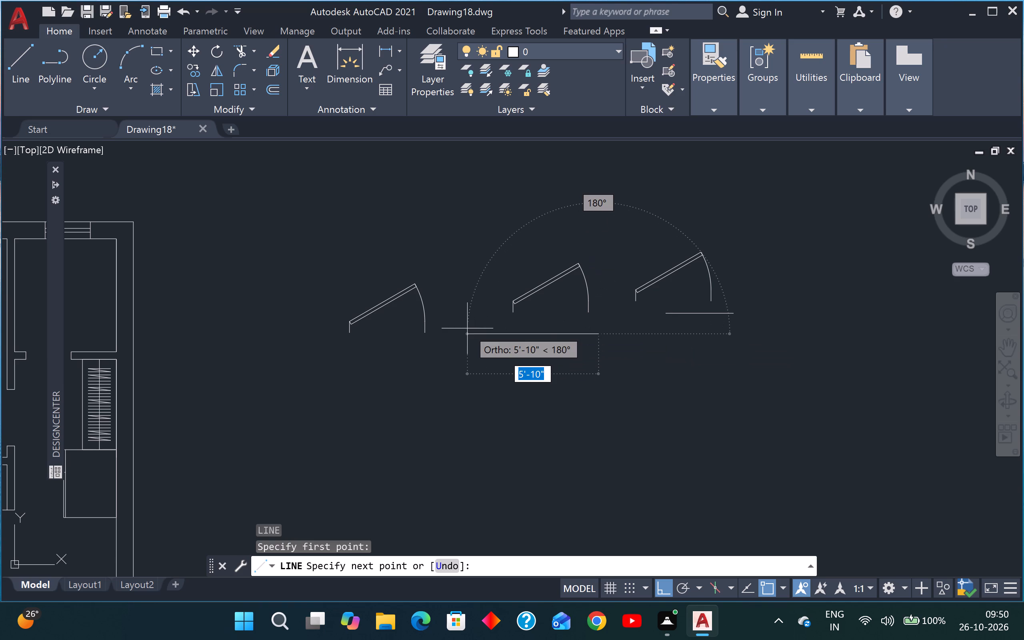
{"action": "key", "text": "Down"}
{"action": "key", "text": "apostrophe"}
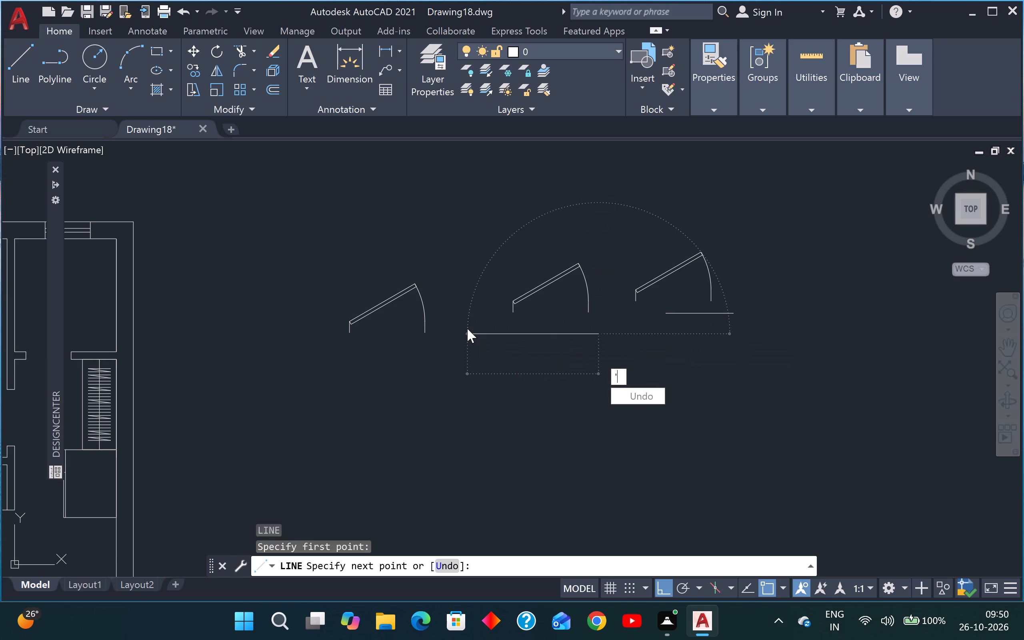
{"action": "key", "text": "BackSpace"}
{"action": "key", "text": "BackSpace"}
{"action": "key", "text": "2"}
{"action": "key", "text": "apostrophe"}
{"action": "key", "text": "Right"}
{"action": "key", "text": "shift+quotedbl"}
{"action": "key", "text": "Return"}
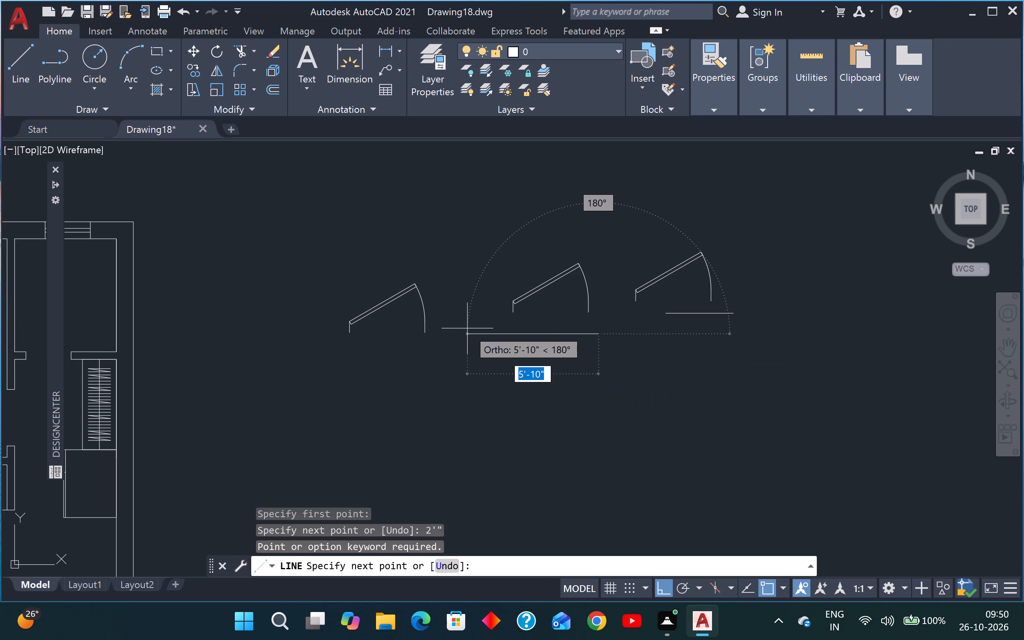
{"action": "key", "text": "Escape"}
Draw a 2'6" horizontal reference line just below the middle door block.
{"action": "type", "text": "l"}
{"action": "key", "text": "space"}
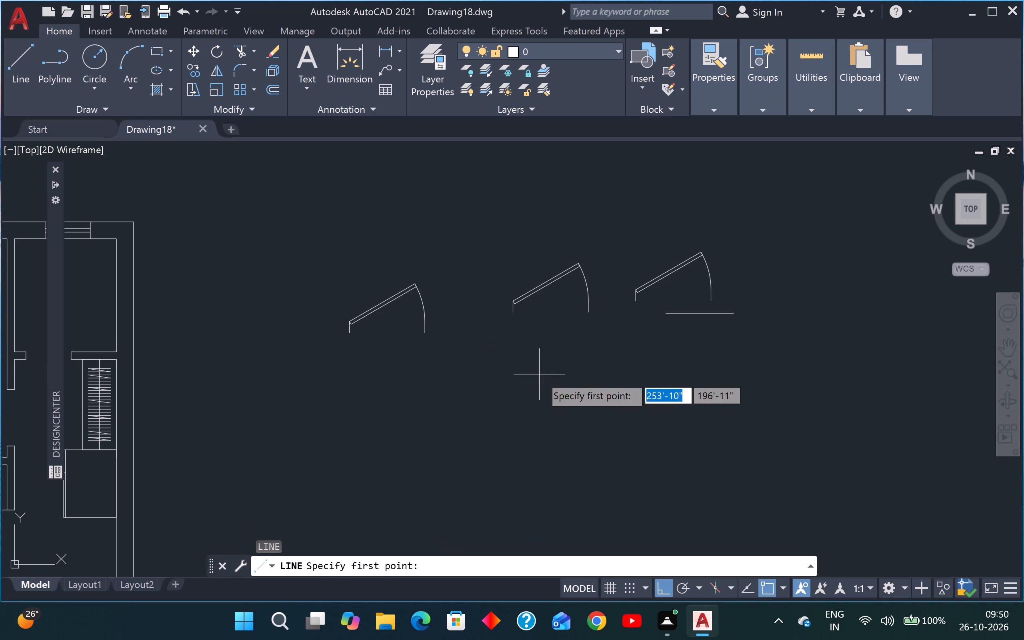
{"action": "left_click_drag", "start_coordinate": [608, 344], "coordinate": [604, 344]}
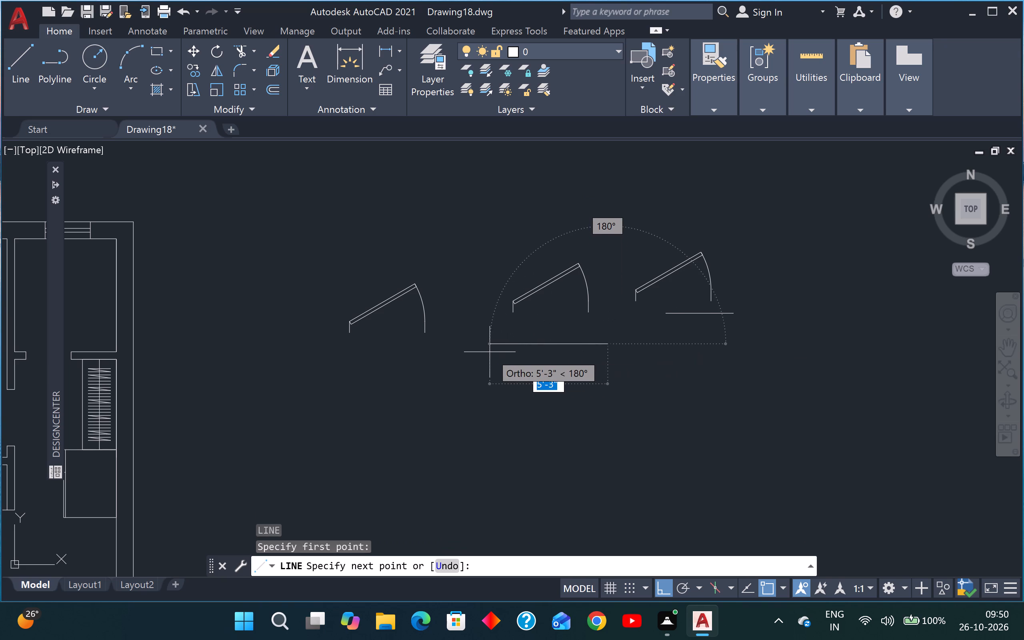
{"action": "key", "text": "2"}
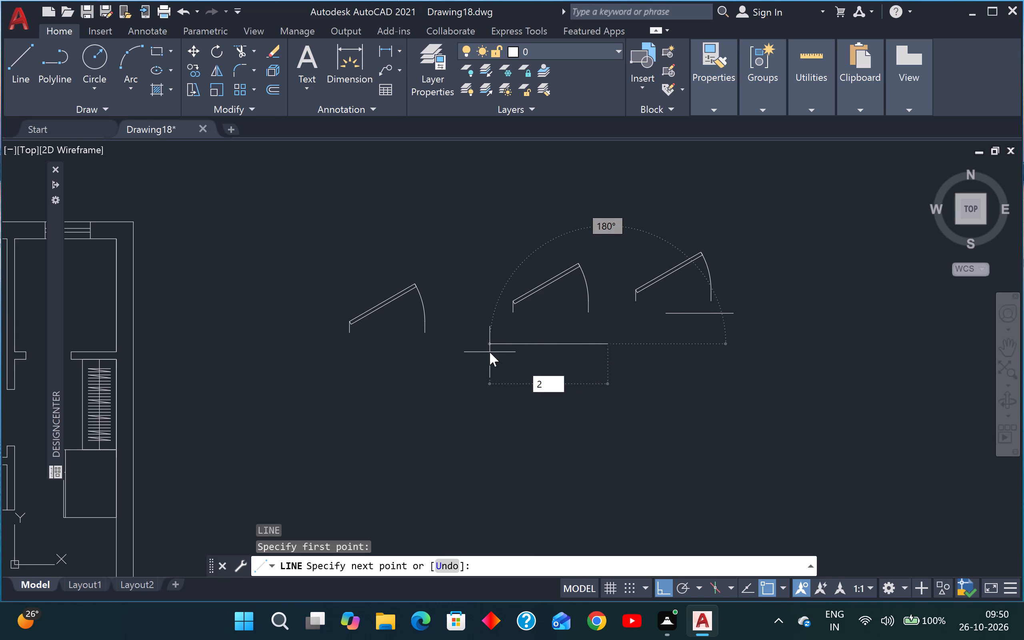
{"action": "key", "text": "apostrophe"}
{"action": "key", "text": "6"}
{"action": "key", "text": "shift+quotedbl"}
{"action": "key", "text": "Return"}
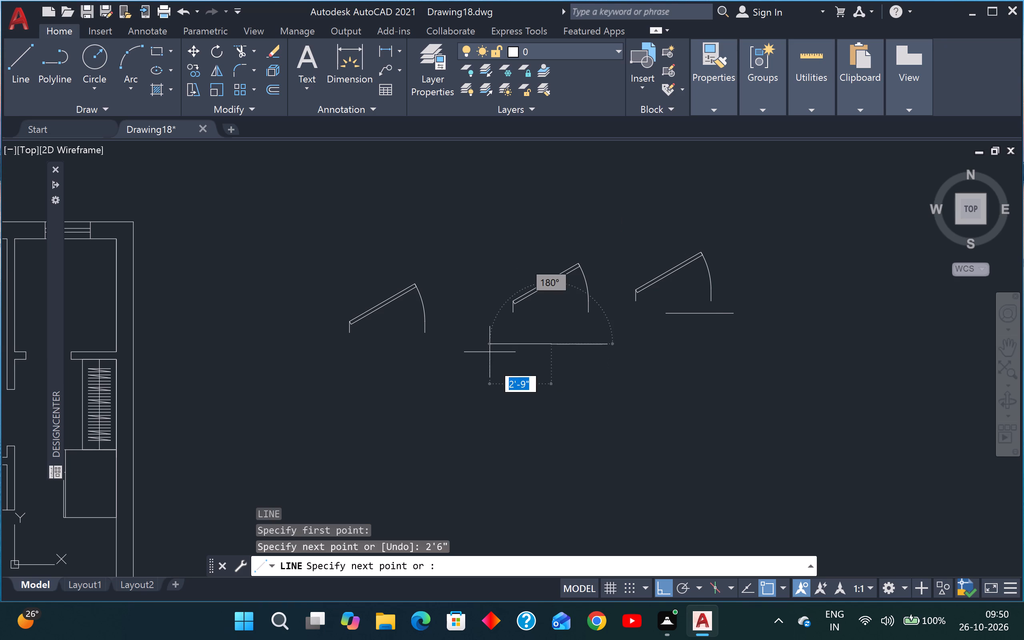
{"action": "key", "text": "Escape"}
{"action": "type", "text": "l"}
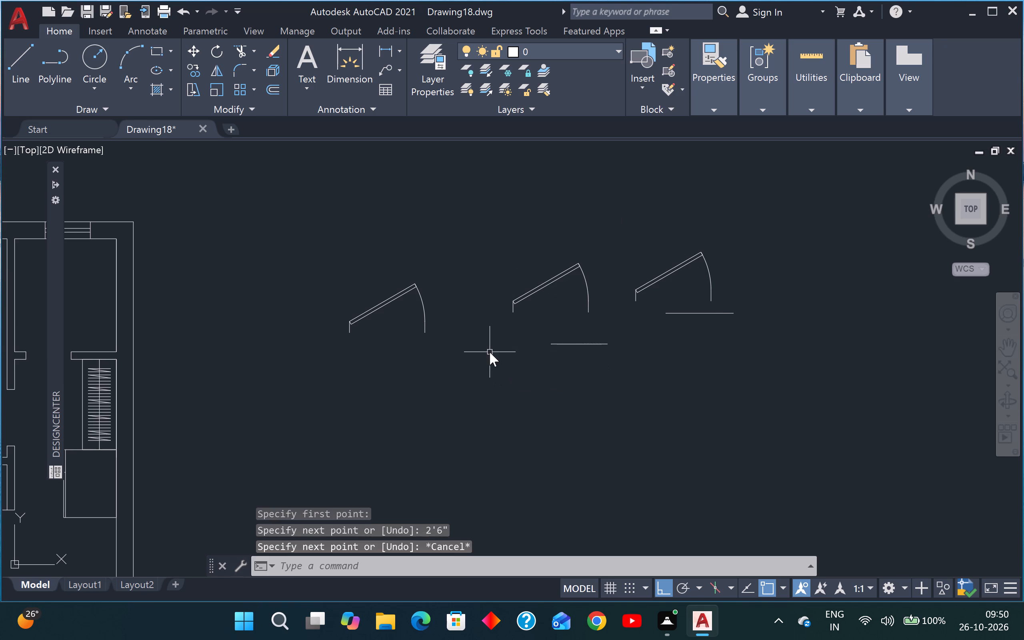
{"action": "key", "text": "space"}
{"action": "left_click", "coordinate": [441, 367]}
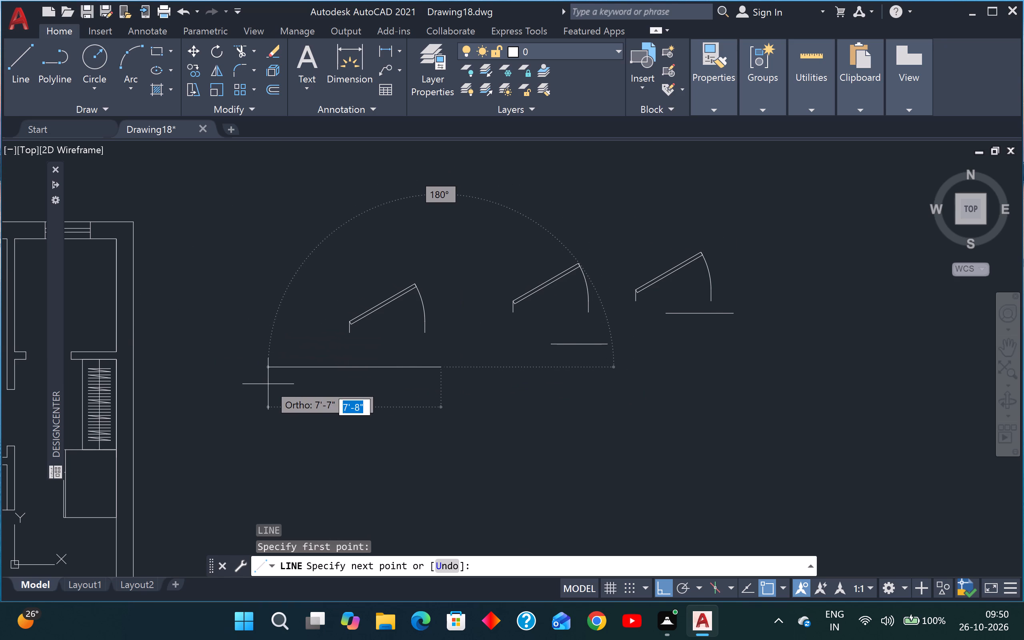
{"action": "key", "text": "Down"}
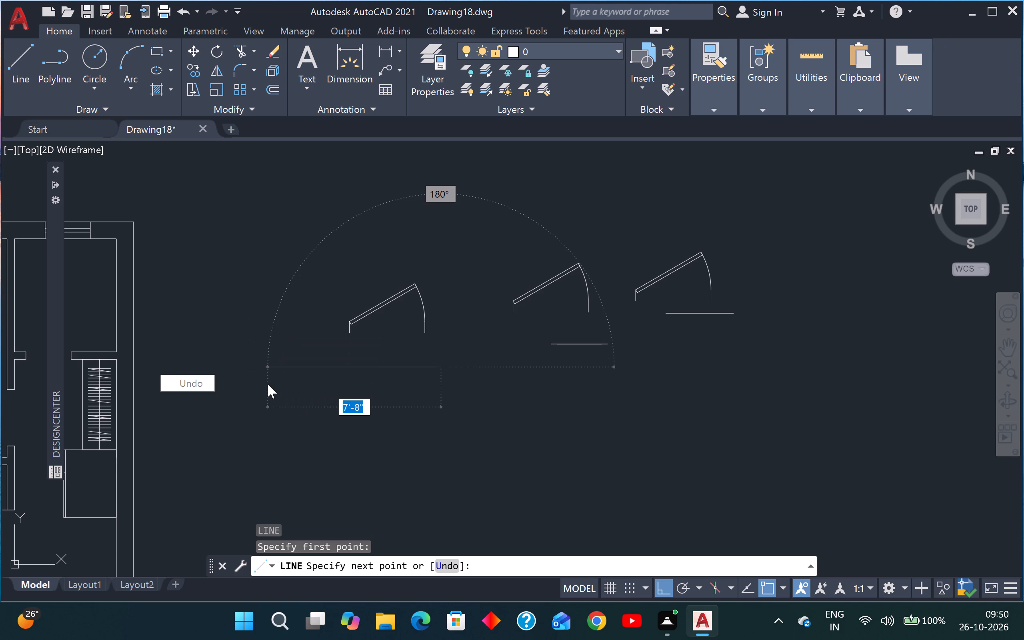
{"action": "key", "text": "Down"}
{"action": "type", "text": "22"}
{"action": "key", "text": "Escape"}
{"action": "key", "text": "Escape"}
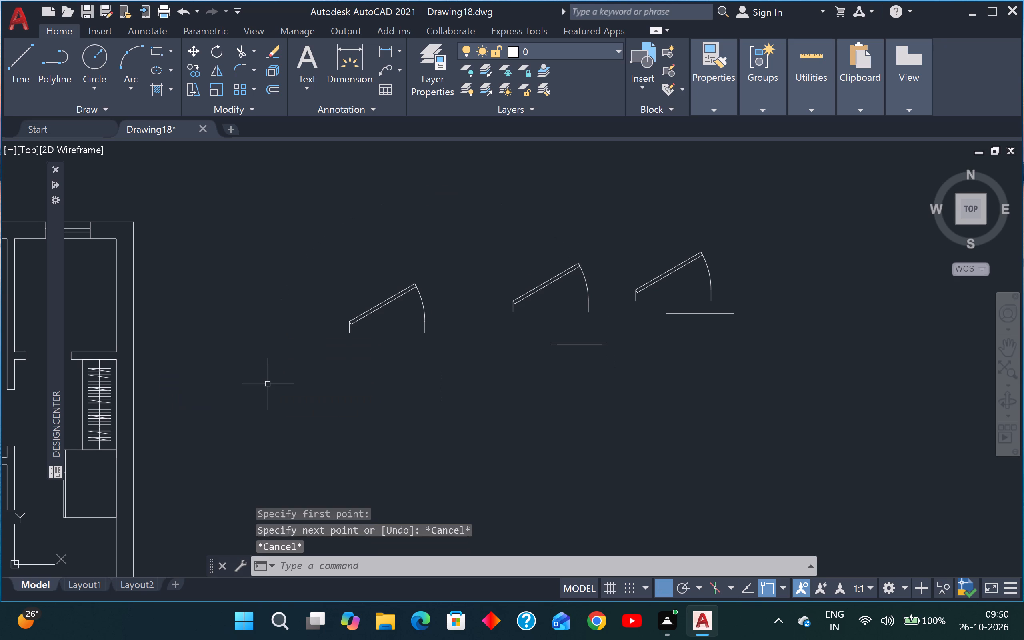
Draw a 2' horizontal reference line just below the westernmost door block.
{"action": "type", "text": "l"}
{"action": "key", "text": "space"}
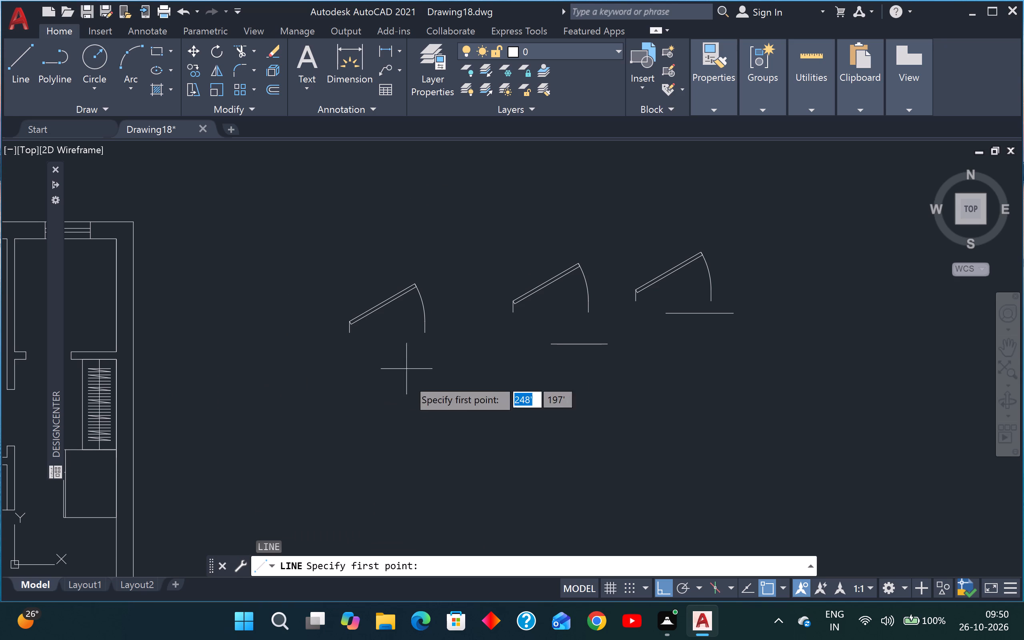
{"action": "left_click", "coordinate": [435, 353]}
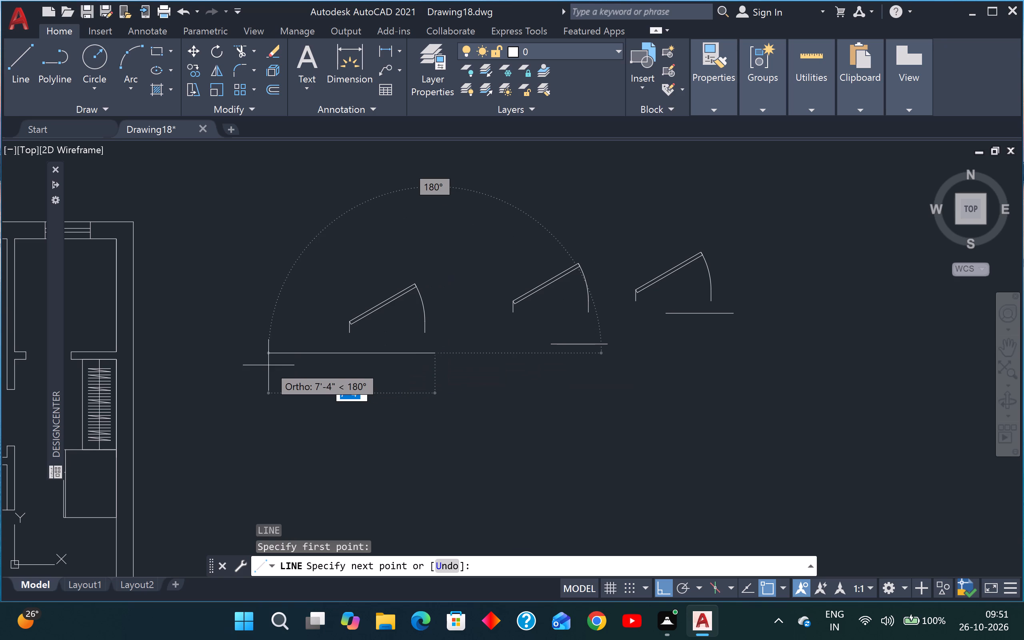
{"action": "key", "text": "2"}
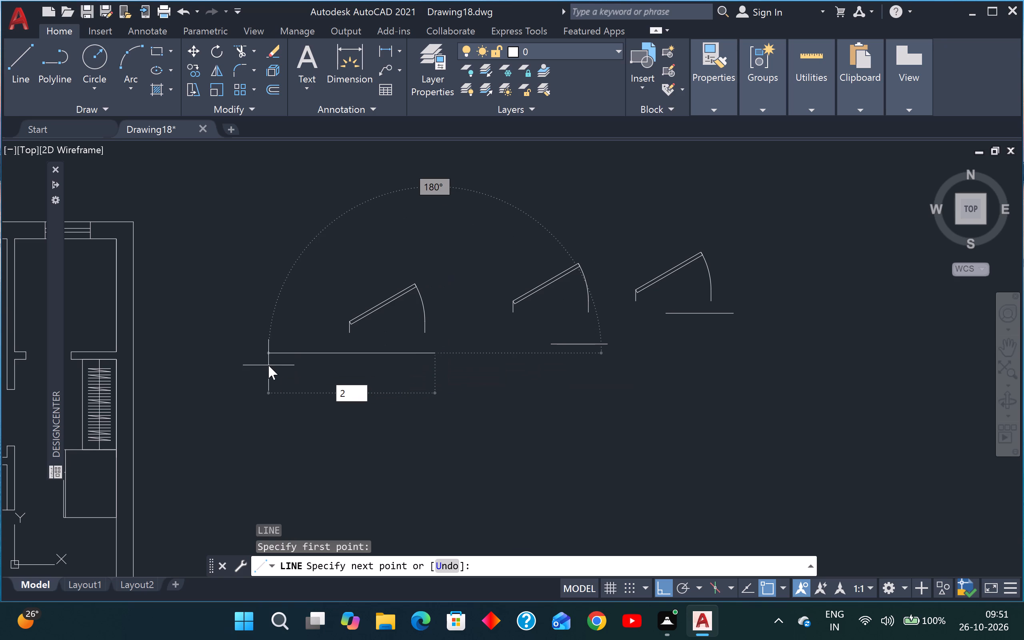
{"action": "key", "text": "apostrophe"}
{"action": "key", "text": "Return"}
{"action": "key", "text": "Escape"}
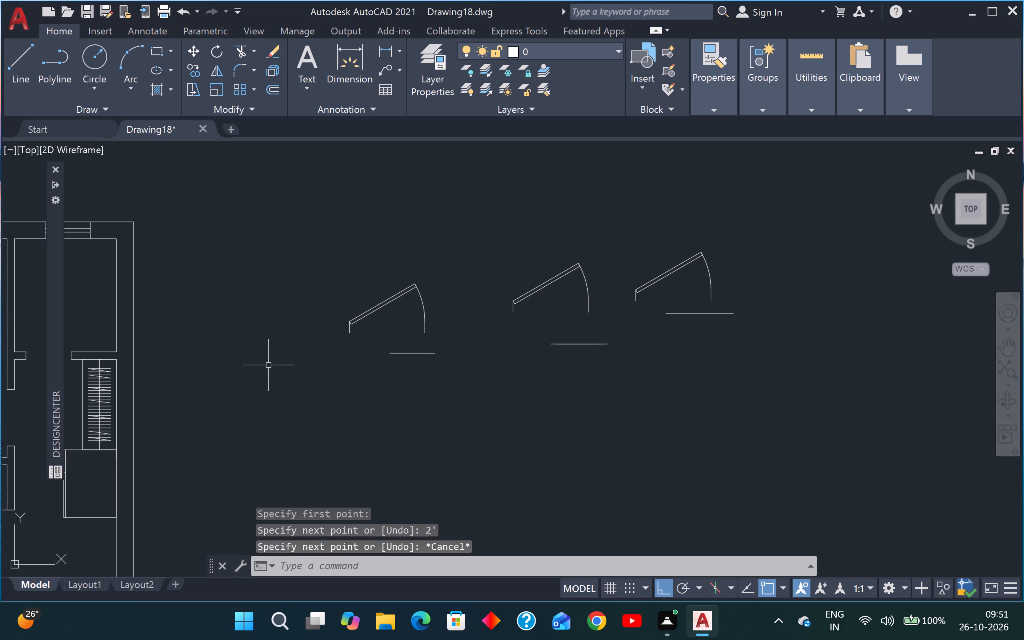
Scale the easternmost door block by reference so its opening width matches the 3' line below it.
{"action": "scroll", "coordinate": [765, 237], "scroll_direction": "up", "scroll_amount": 1}
{"action": "left_click", "coordinate": [710, 257]}
{"action": "left_click", "coordinate": [630, 286]}
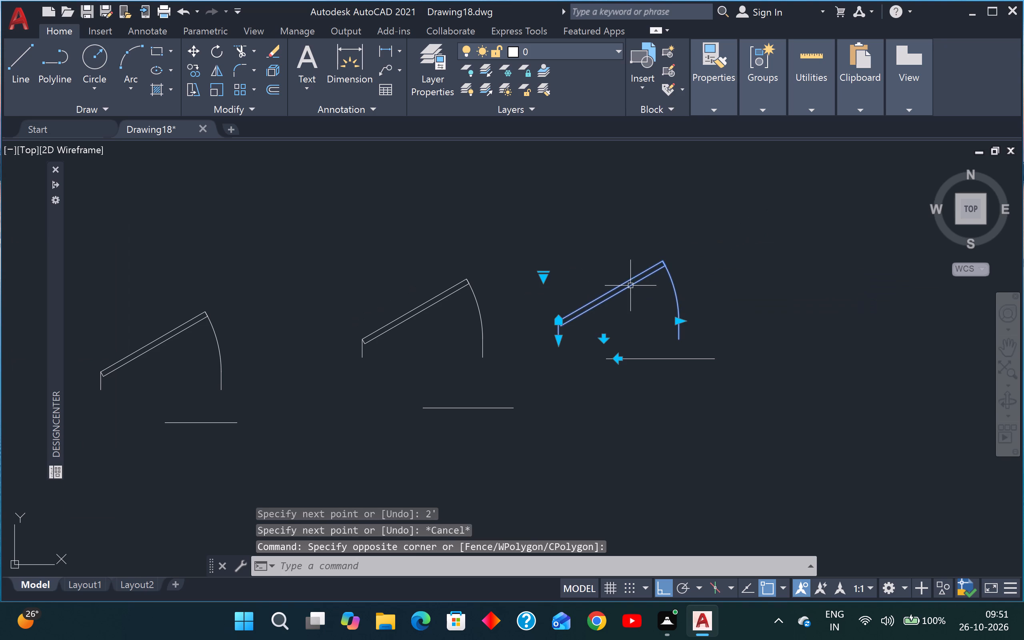
{"action": "key", "text": "s"}
{"action": "type", "text": "c"}
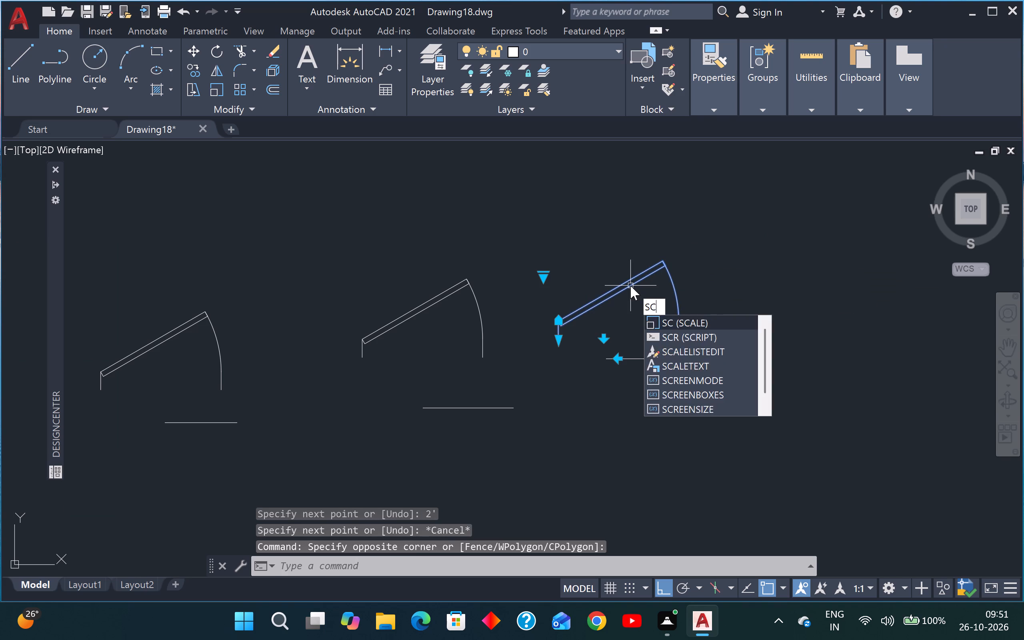
{"action": "key", "text": "space"}
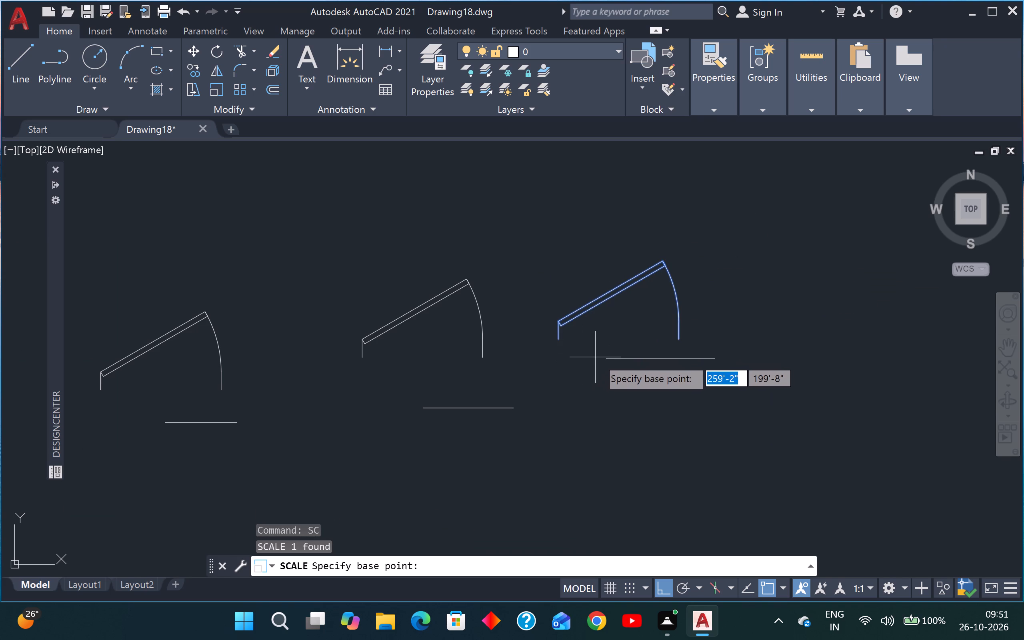
{"action": "left_click", "coordinate": [606, 356]}
{"action": "key", "text": "r"}
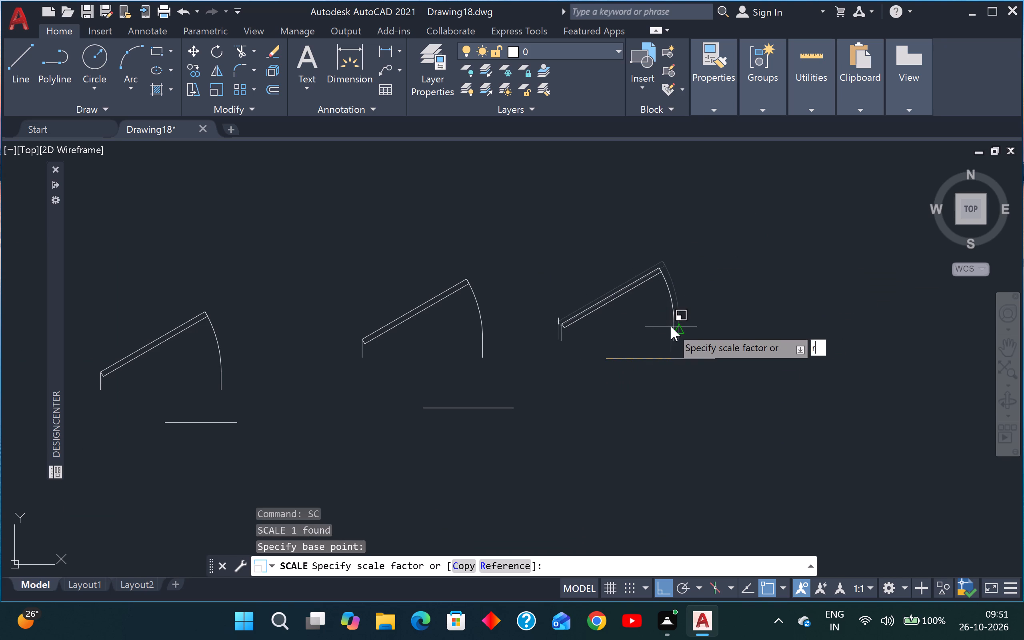
{"action": "key", "text": "space"}
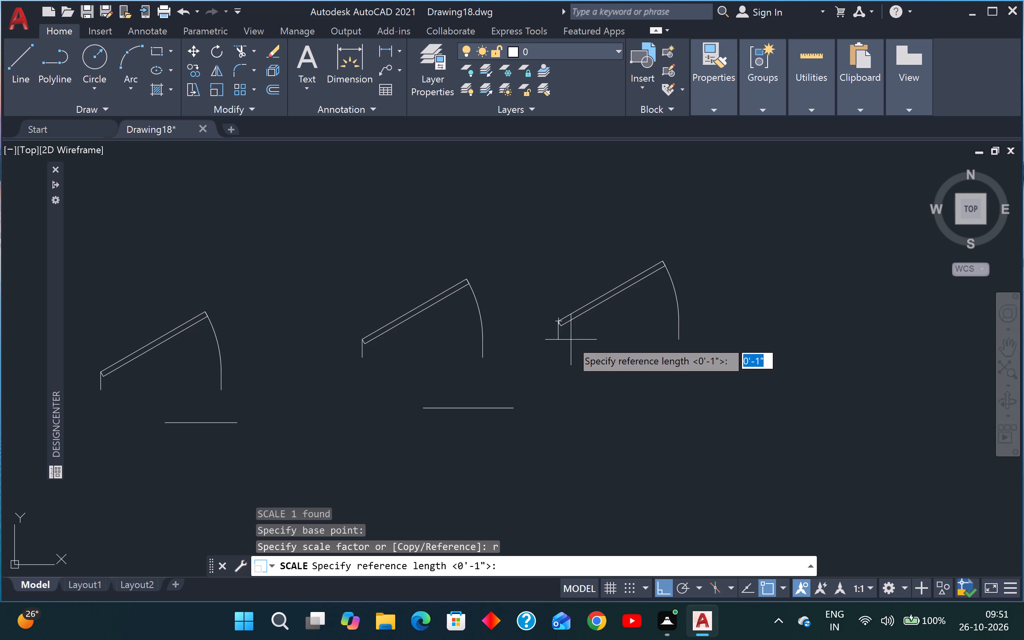
{"action": "left_click", "coordinate": [556, 340]}
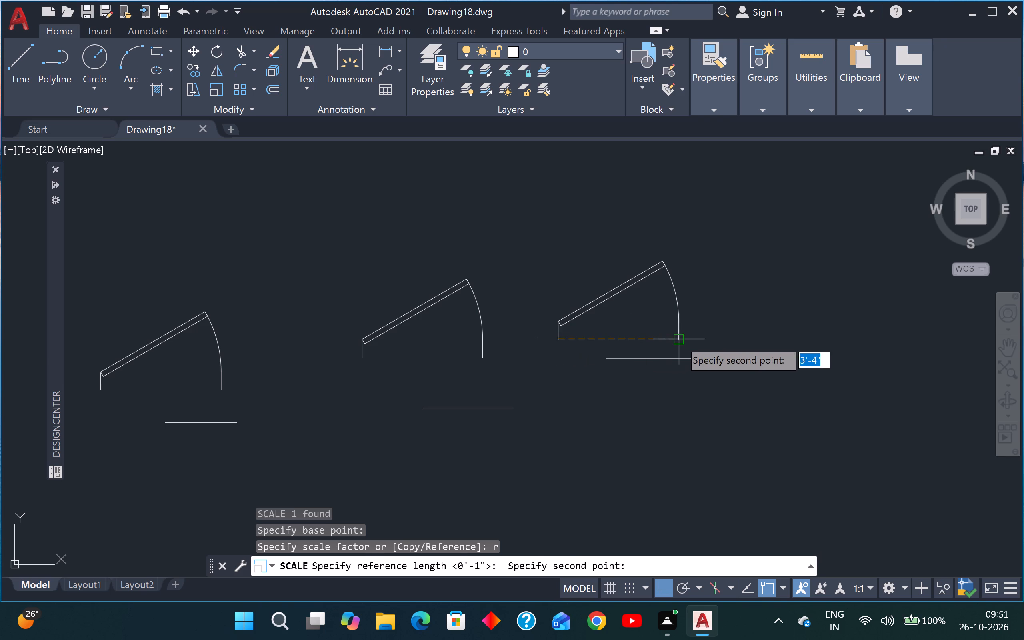
{"action": "left_click", "coordinate": [678, 339]}
{"action": "left_click", "coordinate": [712, 360]}
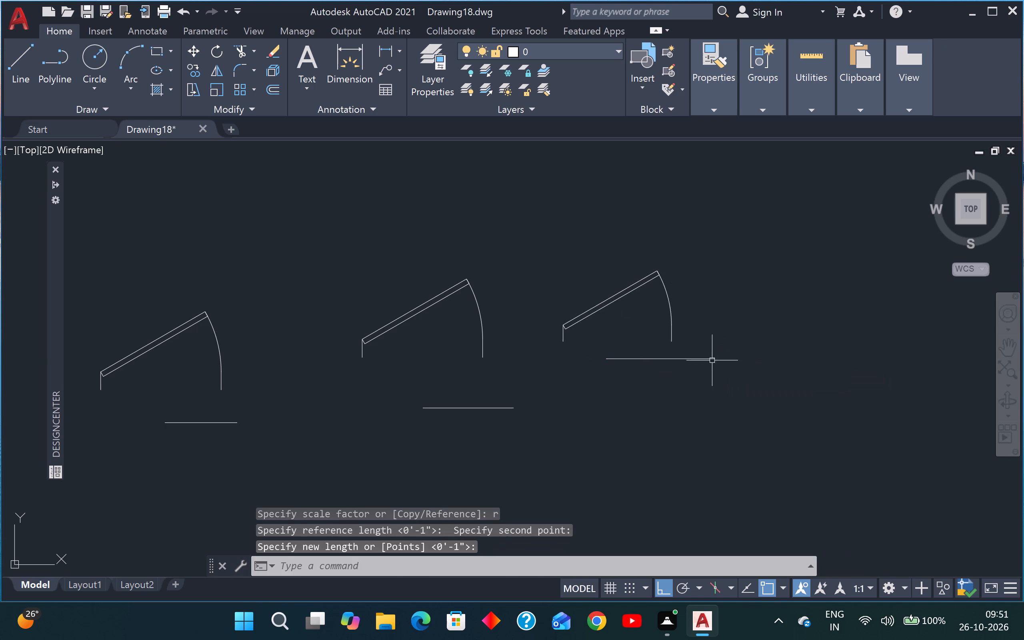
Scale the middle door block by reference so its opening width matches the 2'6" line below it.
{"action": "left_click", "coordinate": [481, 297]}
{"action": "left_click", "coordinate": [460, 308]}
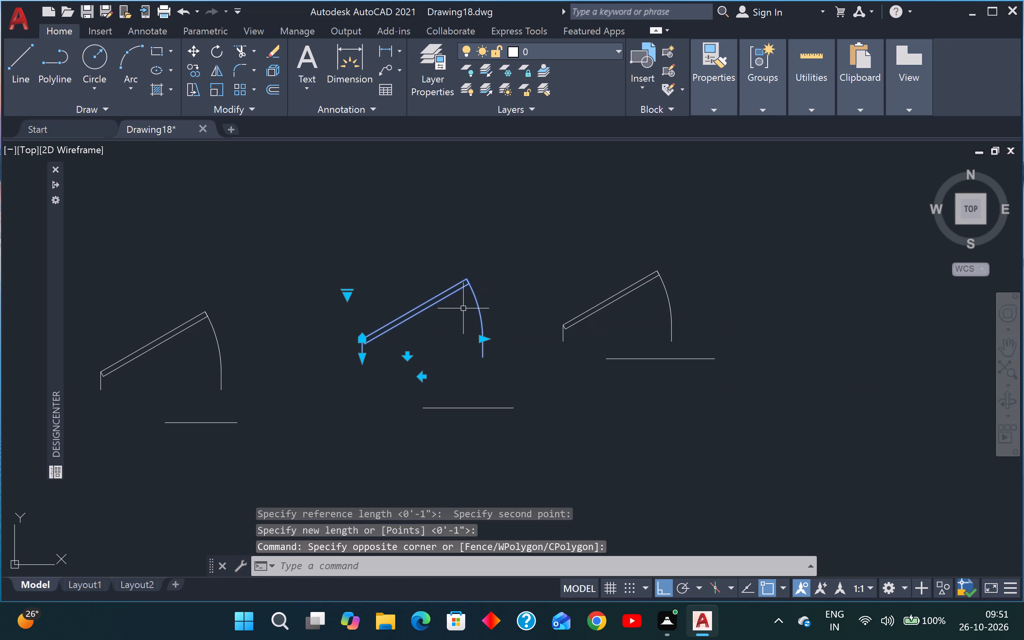
{"action": "key", "text": "s"}
{"action": "key", "text": "c"}
{"action": "key", "text": "space"}
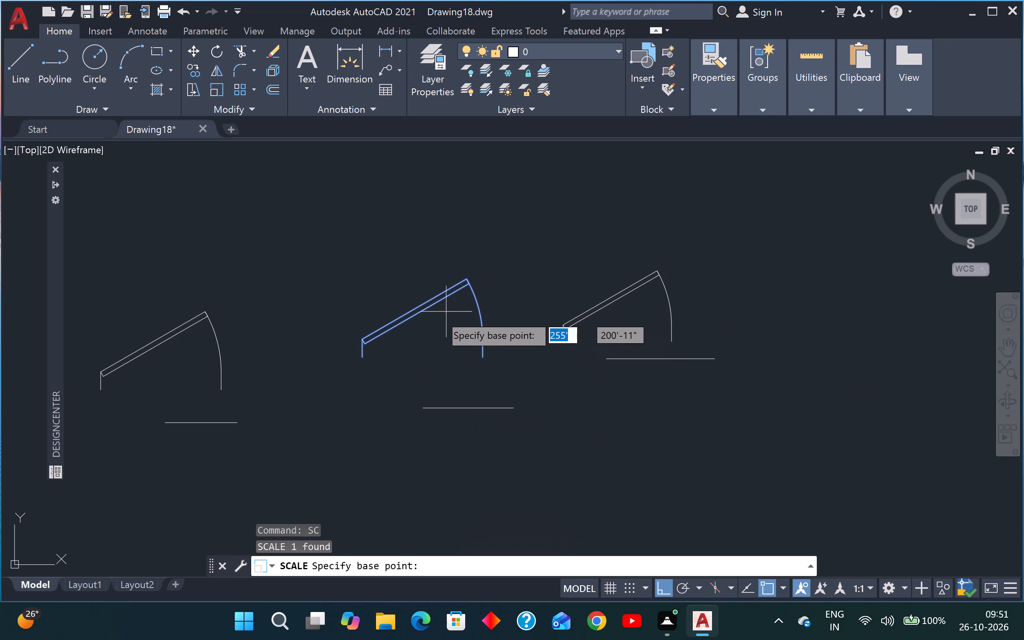
{"action": "left_click", "coordinate": [421, 409]}
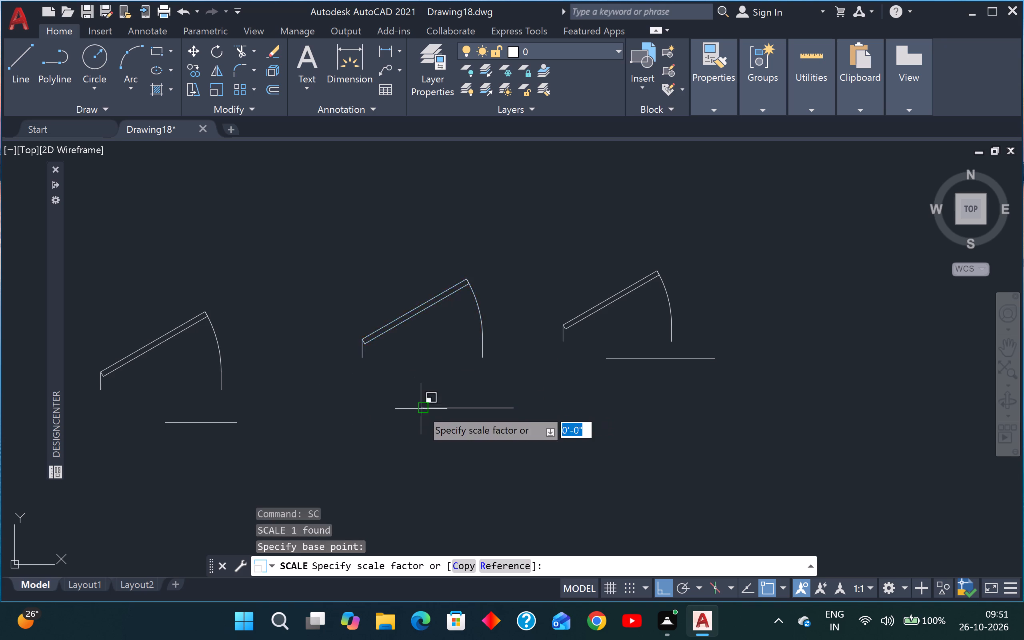
{"action": "key", "text": "r"}
{"action": "key", "text": "space"}
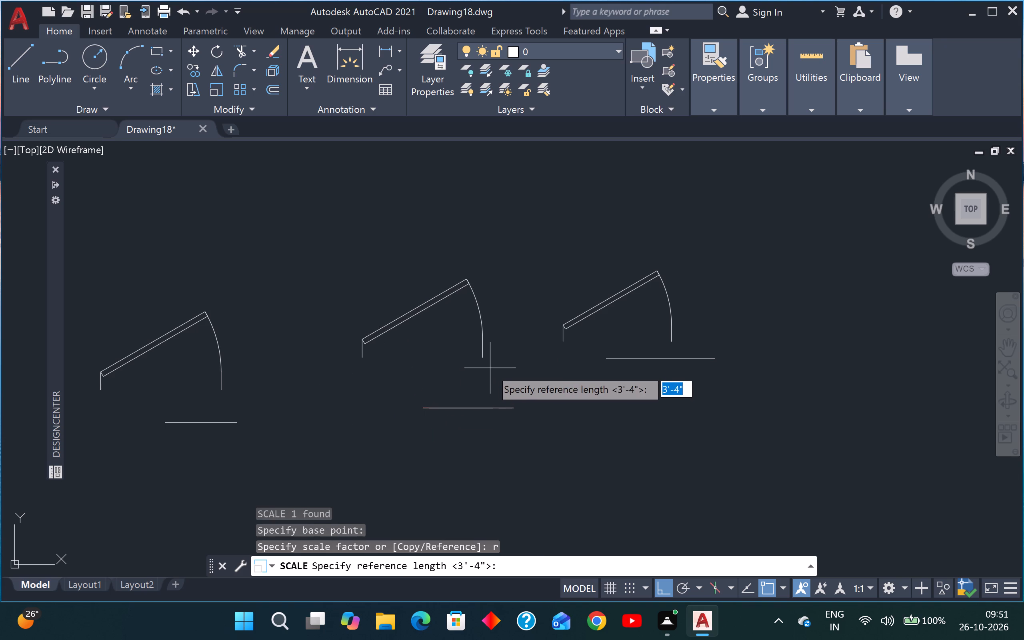
{"action": "left_click", "coordinate": [363, 359]}
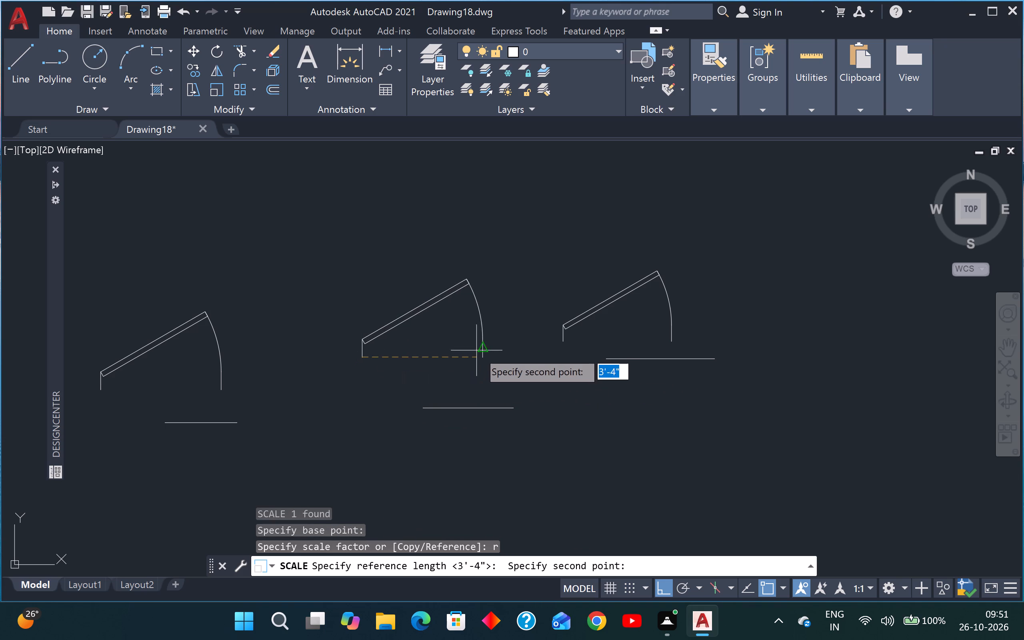
{"action": "left_click", "coordinate": [486, 360]}
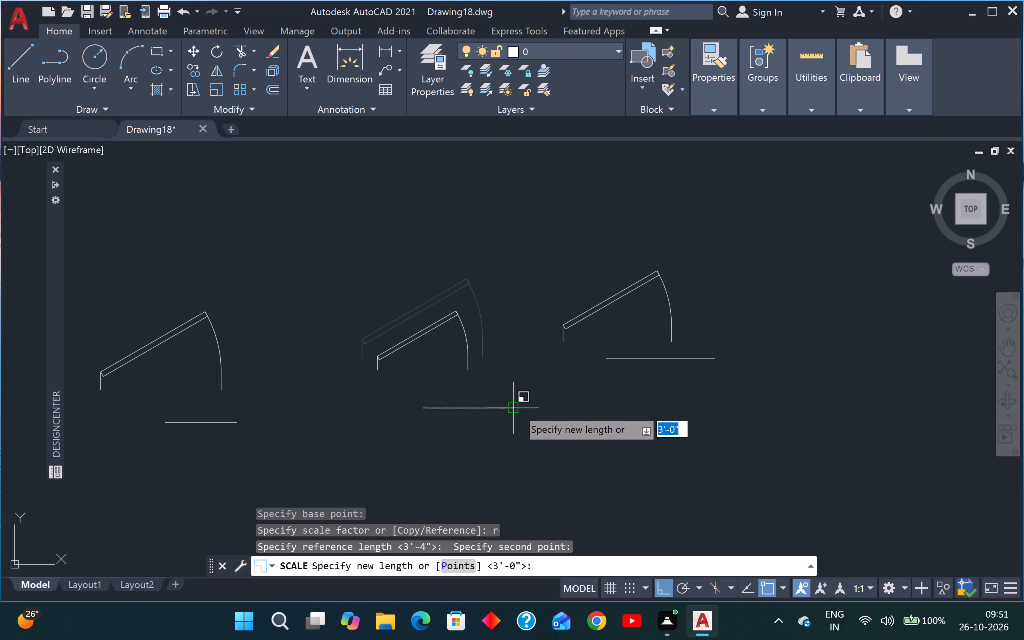
{"action": "left_click", "coordinate": [517, 408]}
Scale the westernmost door block by reference so its opening width matches the 2' line below it.
{"action": "scroll", "coordinate": [289, 387], "scroll_direction": "down", "scroll_amount": 2}
{"action": "scroll", "coordinate": [271, 391], "scroll_direction": "up", "scroll_amount": 2}
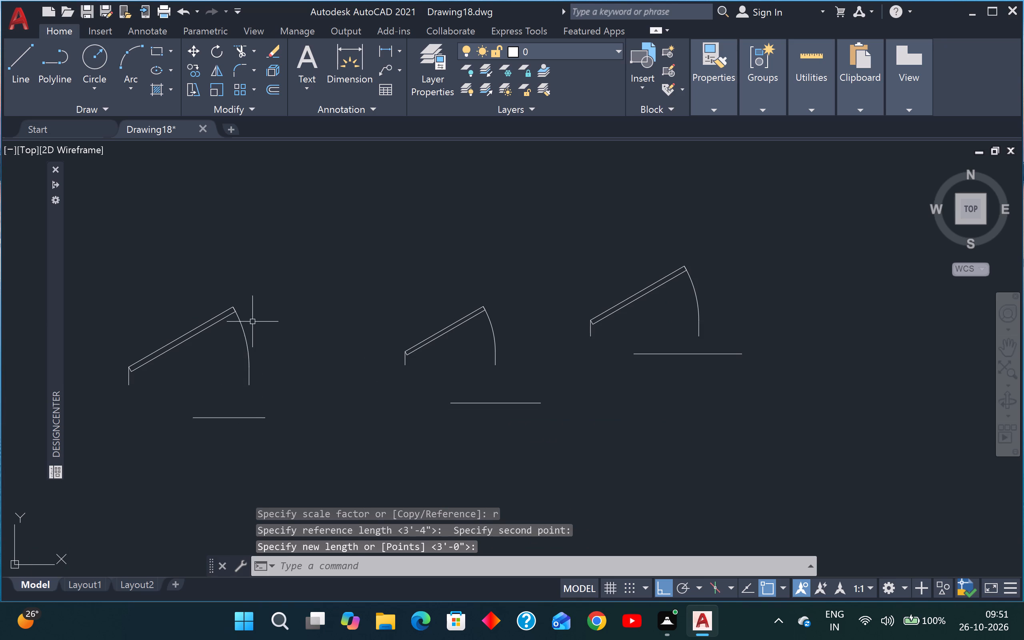
{"action": "left_click_drag", "start_coordinate": [252, 321], "coordinate": [246, 324]}
{"action": "left_click", "coordinate": [220, 337]}
{"action": "type", "text": "sc"}
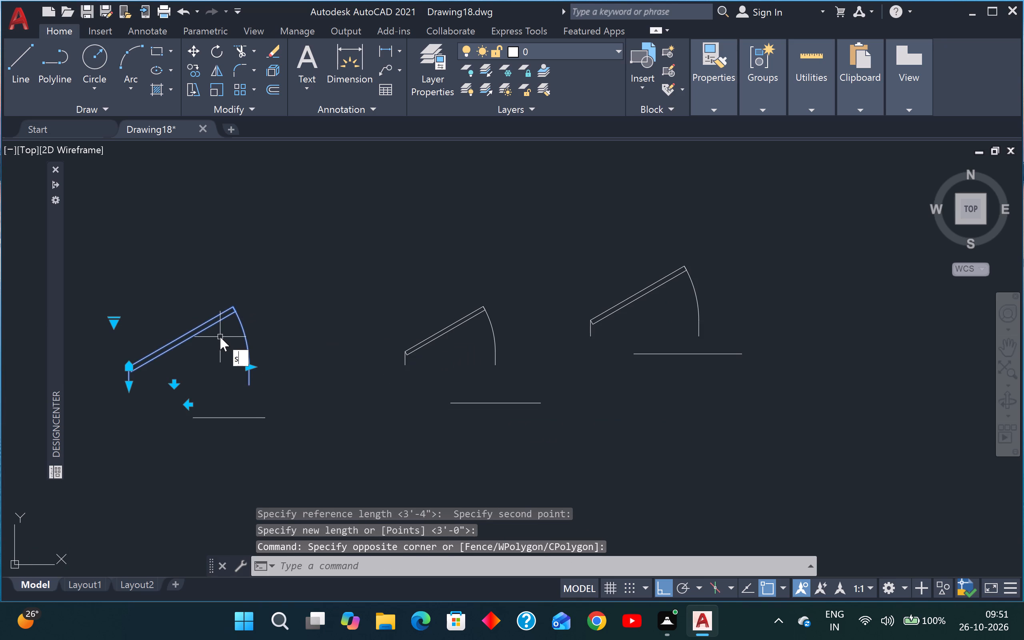
{"action": "key", "text": "space"}
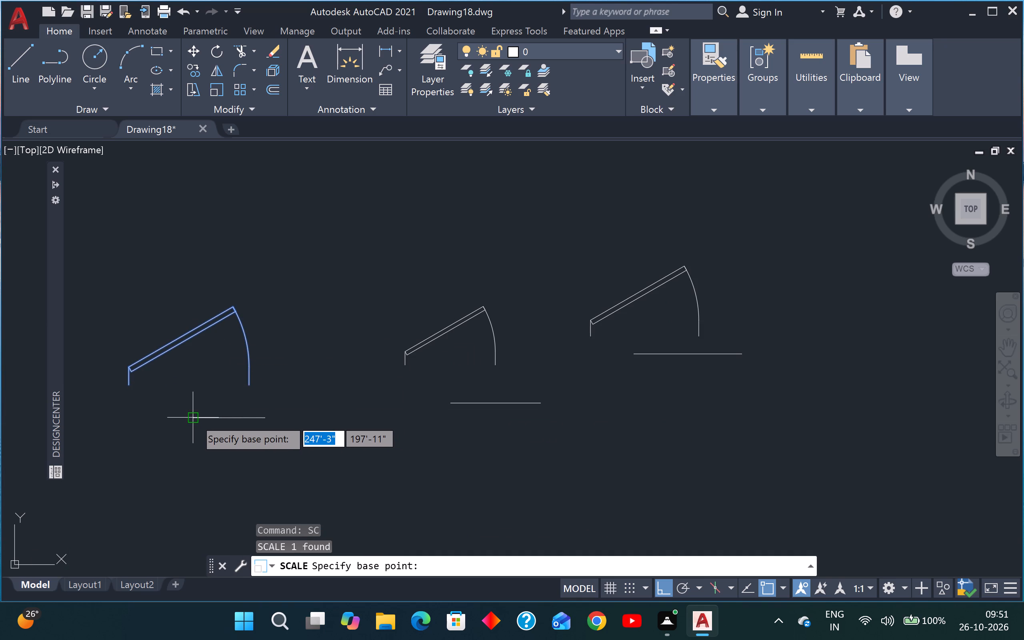
{"action": "left_click", "coordinate": [194, 418]}
{"action": "key", "text": "r"}
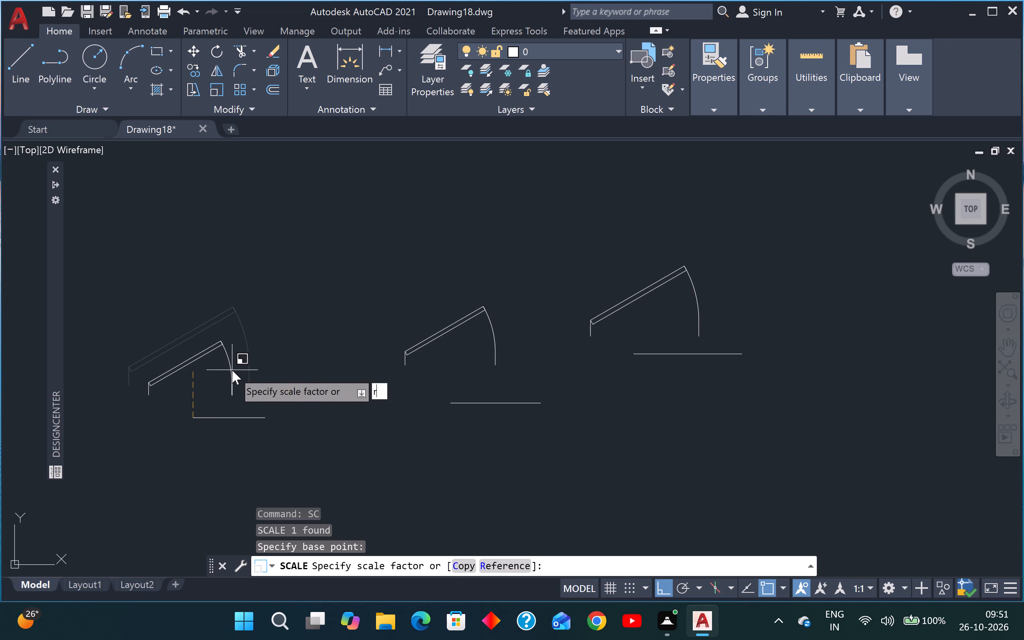
{"action": "key", "text": "space"}
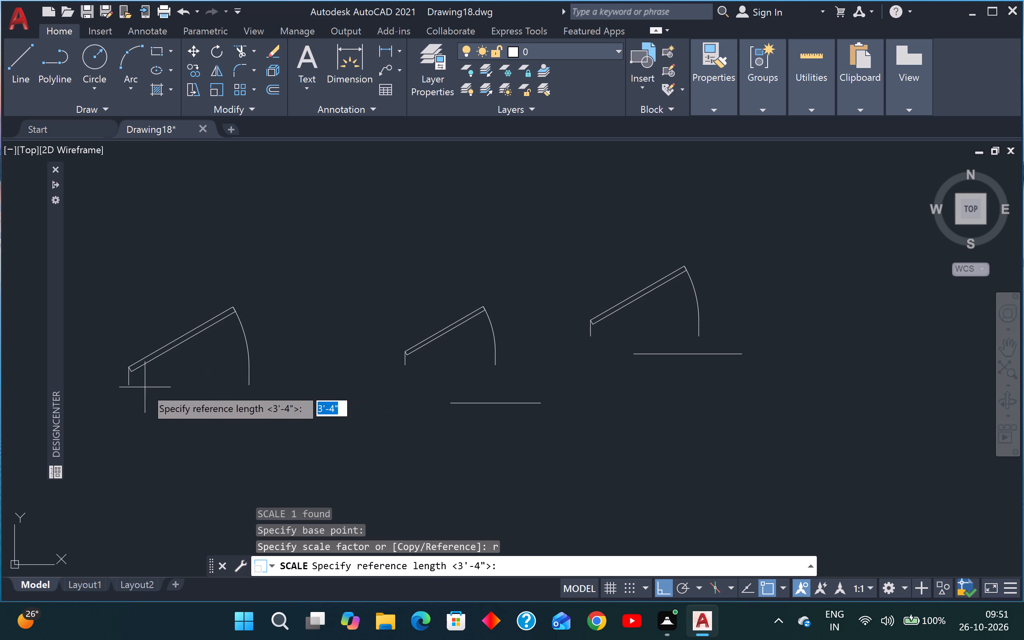
{"action": "left_click", "coordinate": [132, 384]}
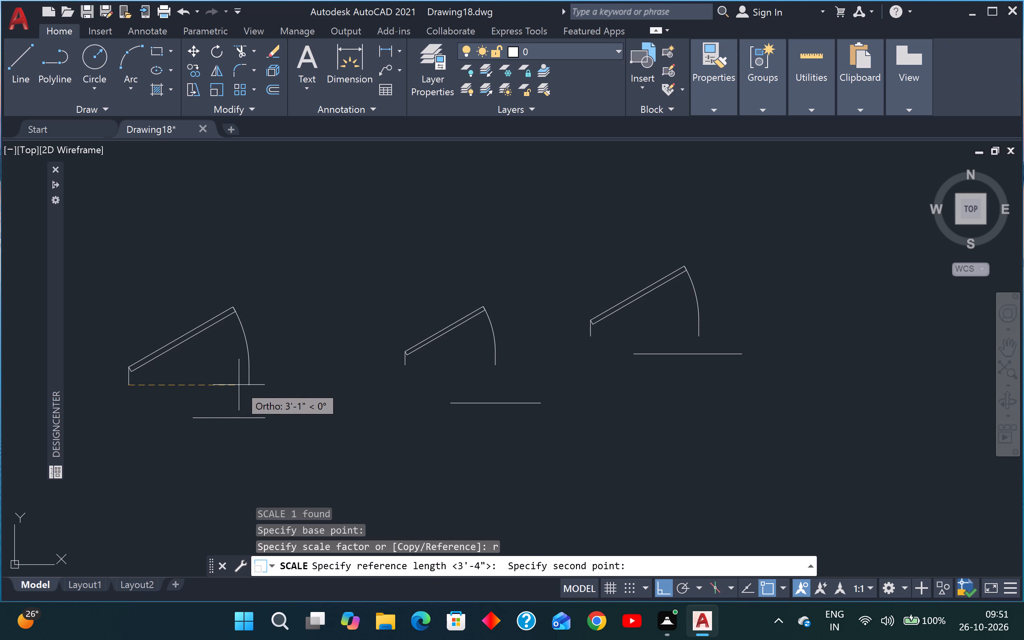
{"action": "left_click", "coordinate": [245, 385]}
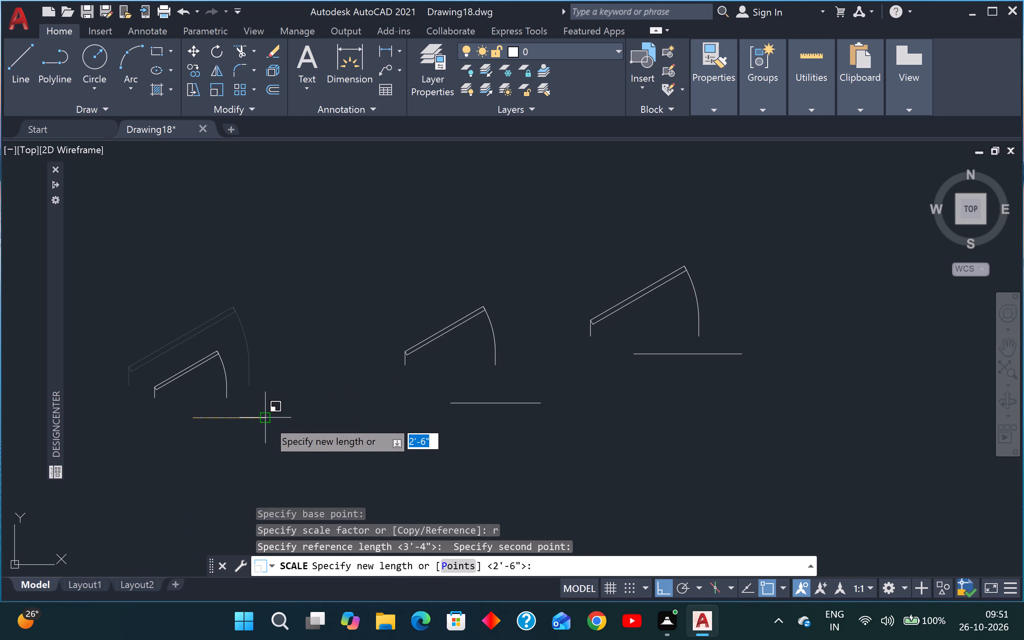
{"action": "left_click", "coordinate": [268, 420]}
Move the 3' door block by its lower hinge-side endpoint, with Ortho off, into the south outer wall's opening, at the opening's west jamb.
{"action": "scroll", "coordinate": [327, 382], "scroll_direction": "down", "scroll_amount": 3}
{"action": "scroll", "coordinate": [459, 389], "scroll_direction": "up", "scroll_amount": 2}
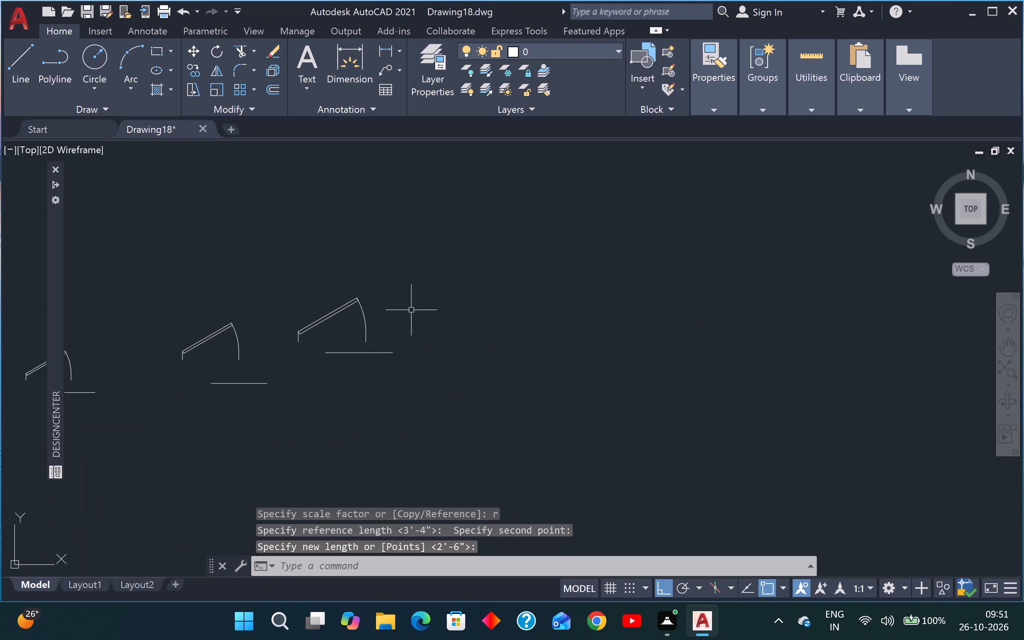
{"action": "left_click_drag", "start_coordinate": [392, 276], "coordinate": [371, 294]}
{"action": "left_click", "coordinate": [348, 313]}
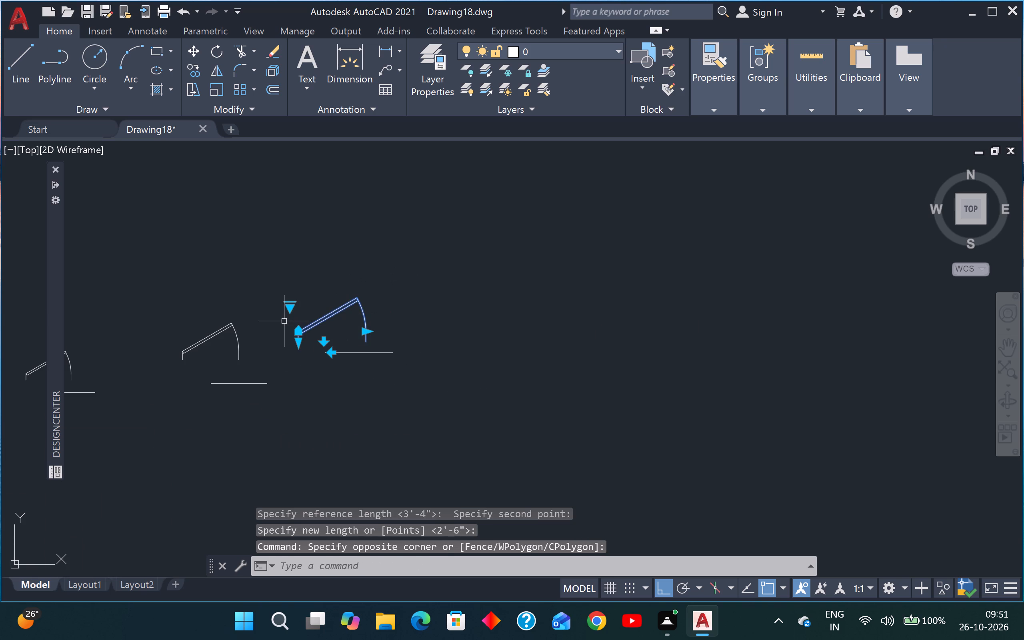
{"action": "type", "text": "m"}
{"action": "key", "text": "space"}
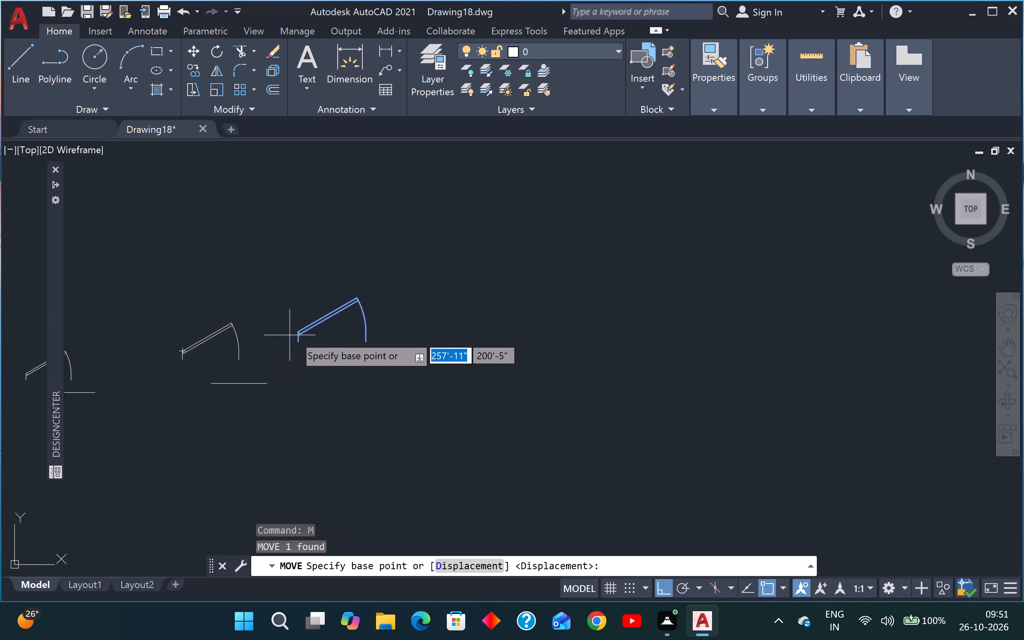
{"action": "left_click", "coordinate": [296, 345]}
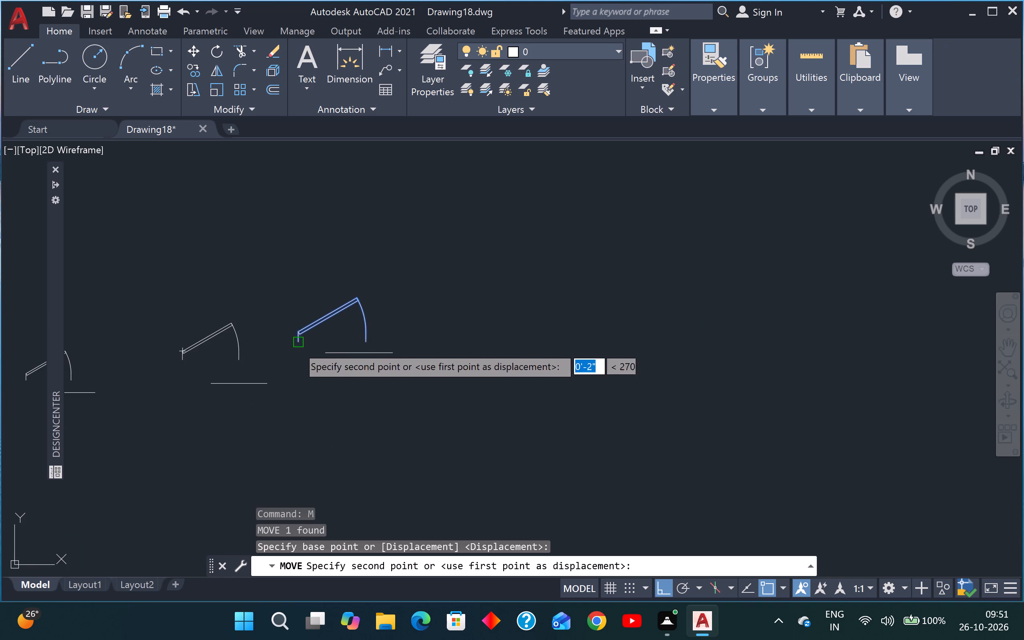
{"action": "scroll", "coordinate": [302, 345], "scroll_direction": "down", "scroll_amount": 4}
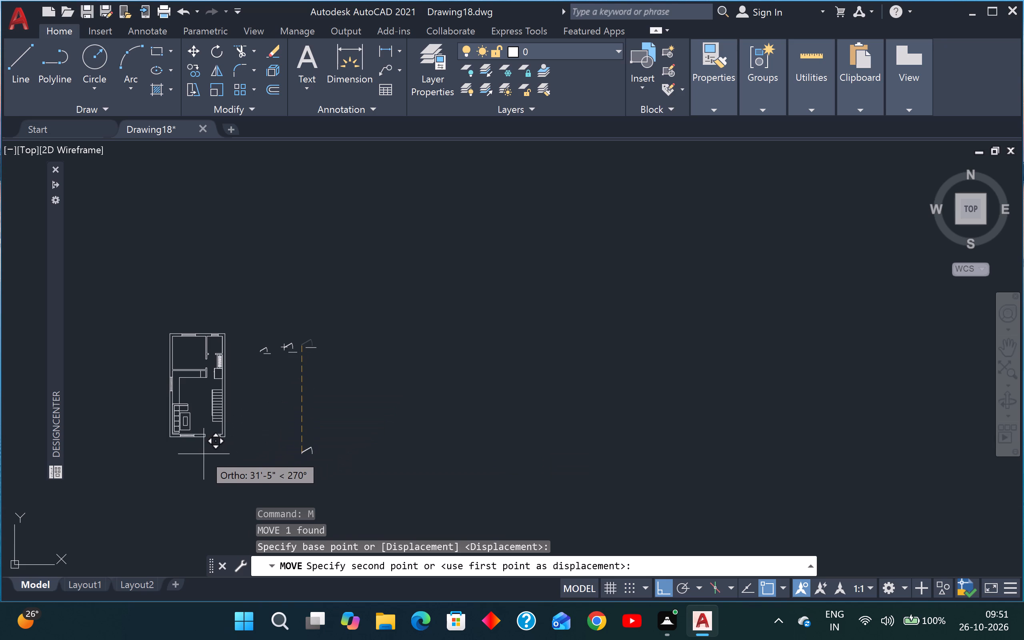
{"action": "key", "text": "F8"}
{"action": "scroll", "coordinate": [208, 446], "scroll_direction": "up", "scroll_amount": 3}
{"action": "scroll", "coordinate": [190, 405], "scroll_direction": "up", "scroll_amount": 3}
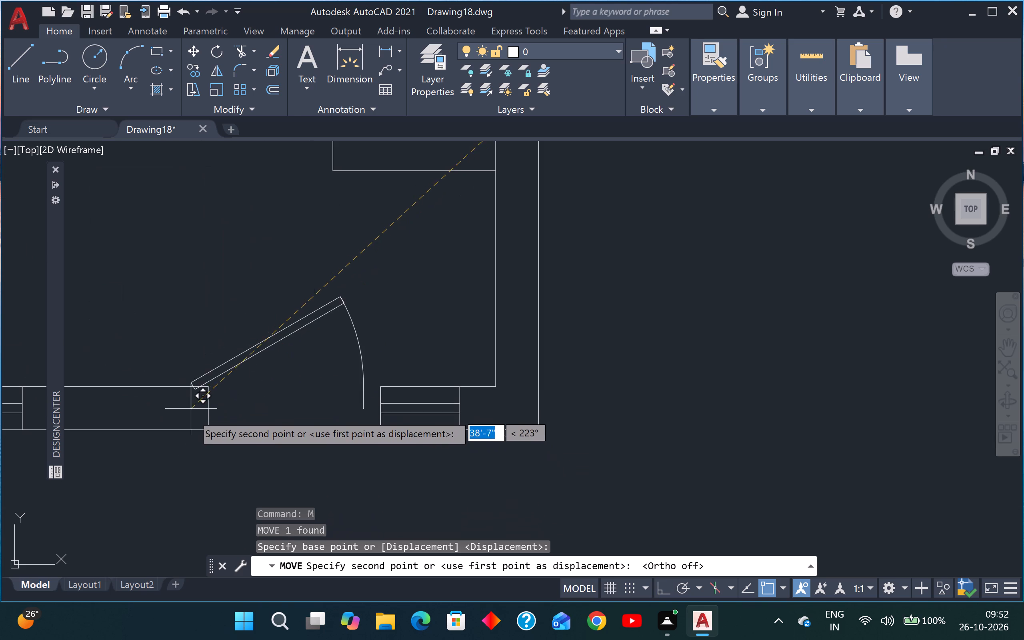
{"action": "left_click", "coordinate": [207, 434]}
Move the 2' door block by its lower hinge-side endpoint to the west jamb of the opening in the northeast room's south wall.
{"action": "scroll", "coordinate": [220, 430], "scroll_direction": "down", "scroll_amount": 5}
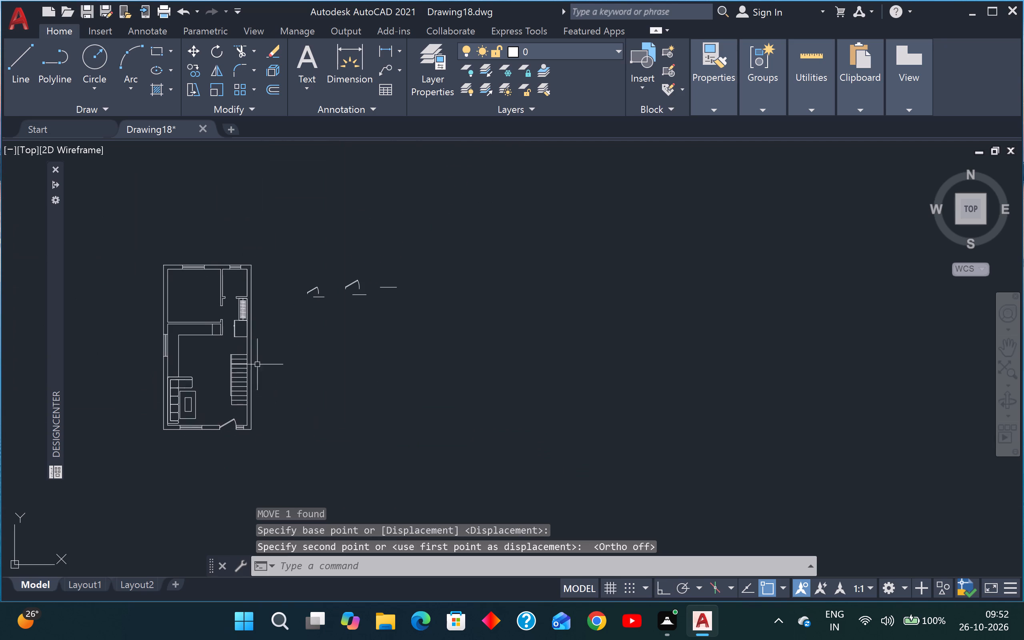
{"action": "scroll", "coordinate": [341, 284], "scroll_direction": "up", "scroll_amount": 2}
{"action": "left_click_drag", "start_coordinate": [307, 293], "coordinate": [303, 294]}
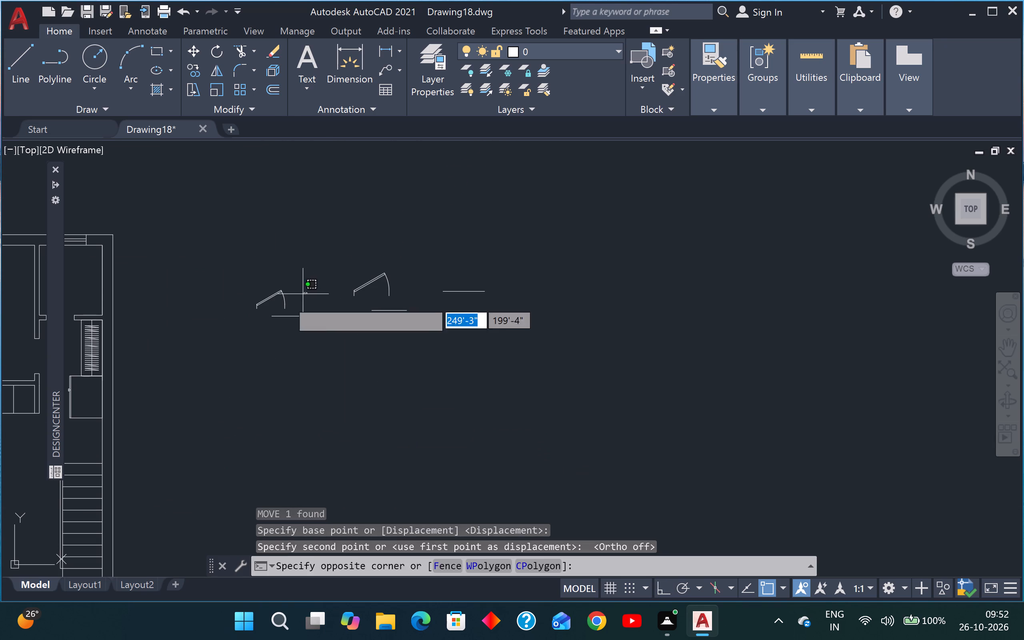
{"action": "left_click", "coordinate": [265, 304]}
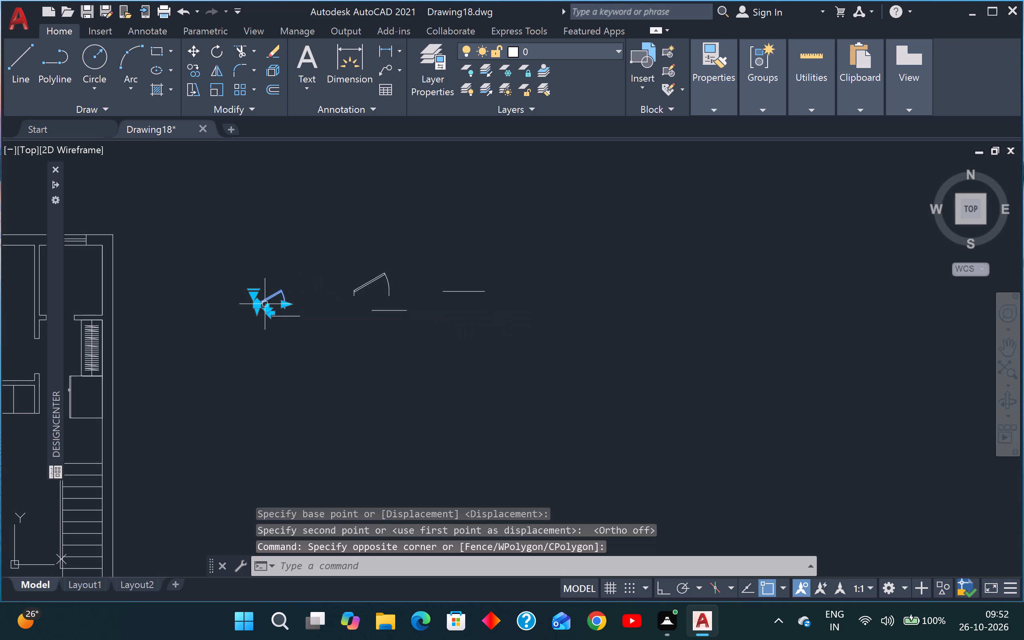
{"action": "type", "text": "m"}
{"action": "key", "text": "space"}
{"action": "scroll", "coordinate": [252, 312], "scroll_direction": "up", "scroll_amount": 3}
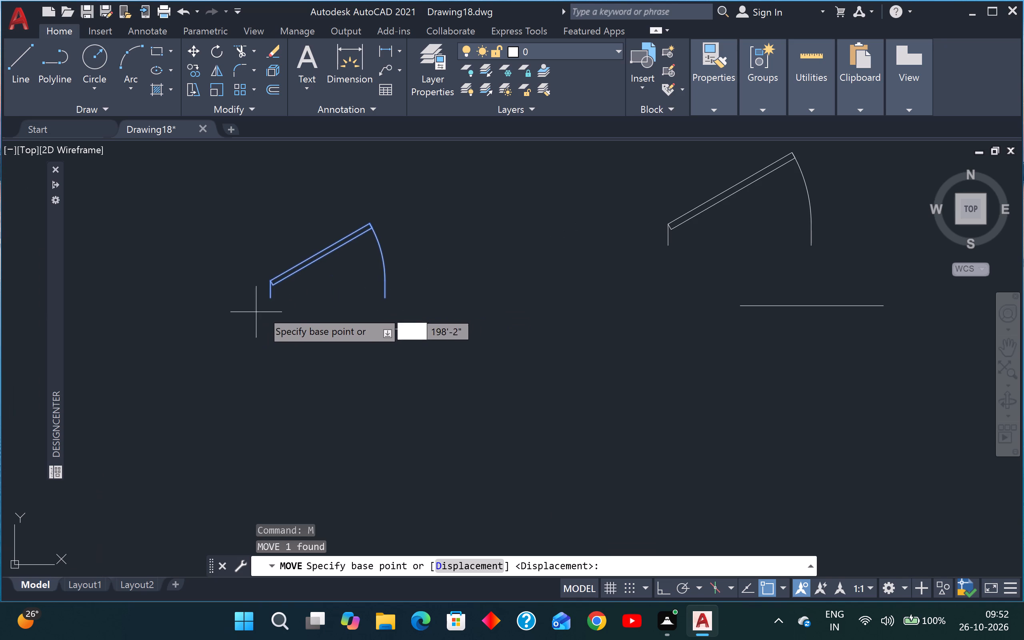
{"action": "left_click", "coordinate": [273, 296]}
{"action": "scroll", "coordinate": [272, 296], "scroll_direction": "down", "scroll_amount": 3}
{"action": "scroll", "coordinate": [210, 320], "scroll_direction": "down", "scroll_amount": 1}
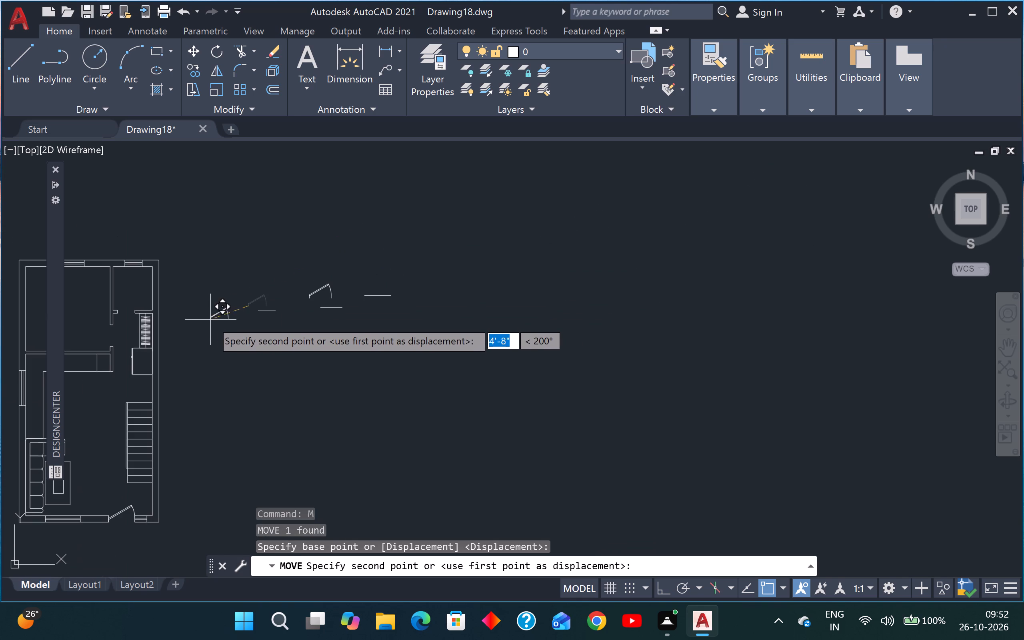
{"action": "scroll", "coordinate": [105, 314], "scroll_direction": "up", "scroll_amount": 4}
{"action": "scroll", "coordinate": [167, 310], "scroll_direction": "up", "scroll_amount": 3}
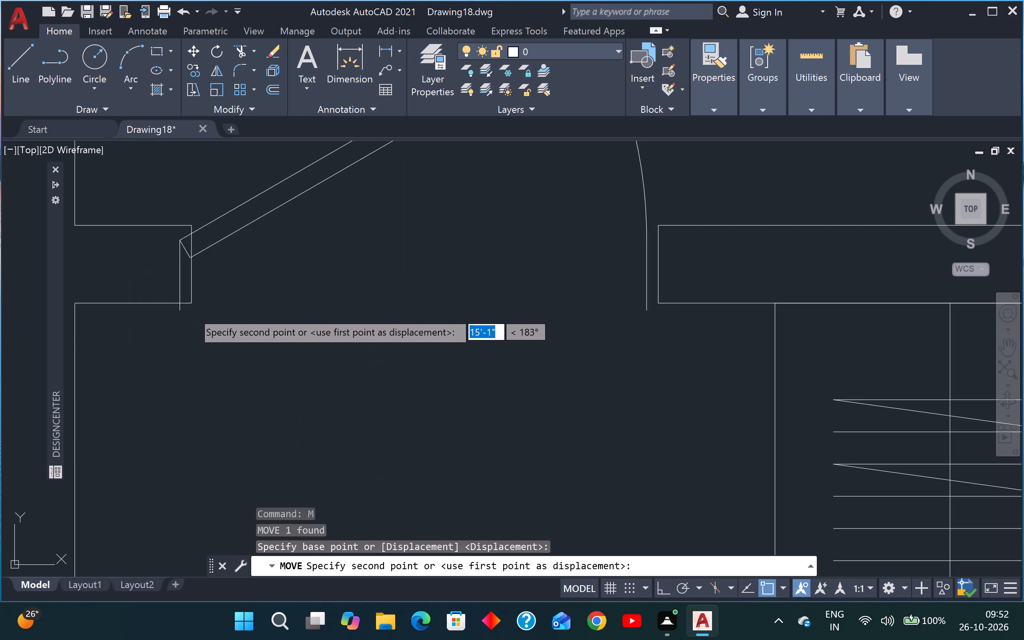
{"action": "left_click", "coordinate": [190, 303]}
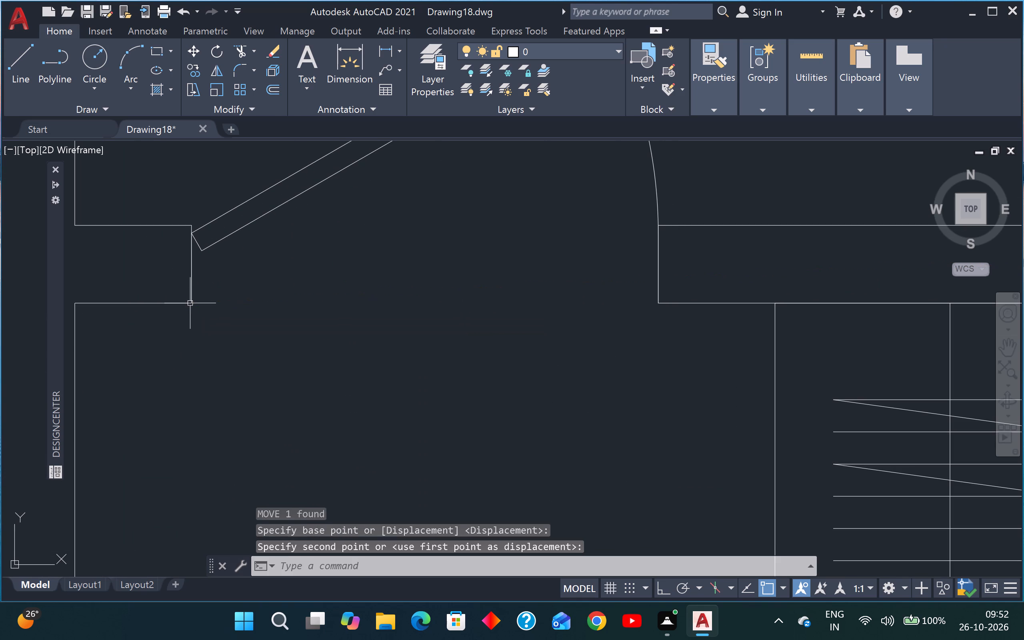
Rotate the 2'6" door block by 270° about the free end of its leaf, with Ortho on.
{"action": "scroll", "coordinate": [222, 287], "scroll_direction": "down", "scroll_amount": 7}
{"action": "scroll", "coordinate": [515, 257], "scroll_direction": "up", "scroll_amount": 3}
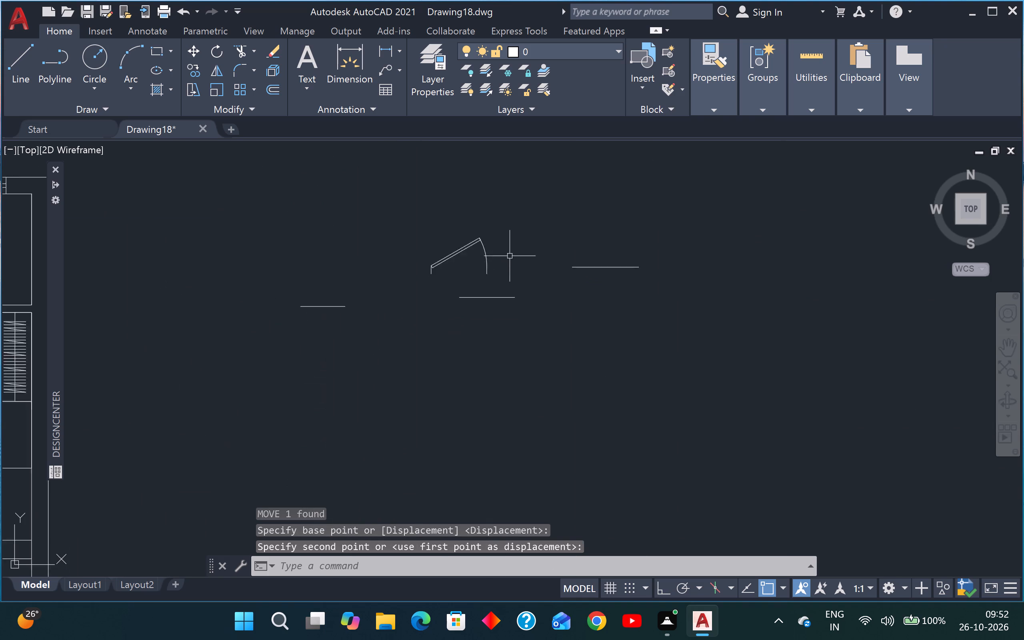
{"action": "left_click", "coordinate": [507, 223]}
{"action": "left_click", "coordinate": [461, 263]}
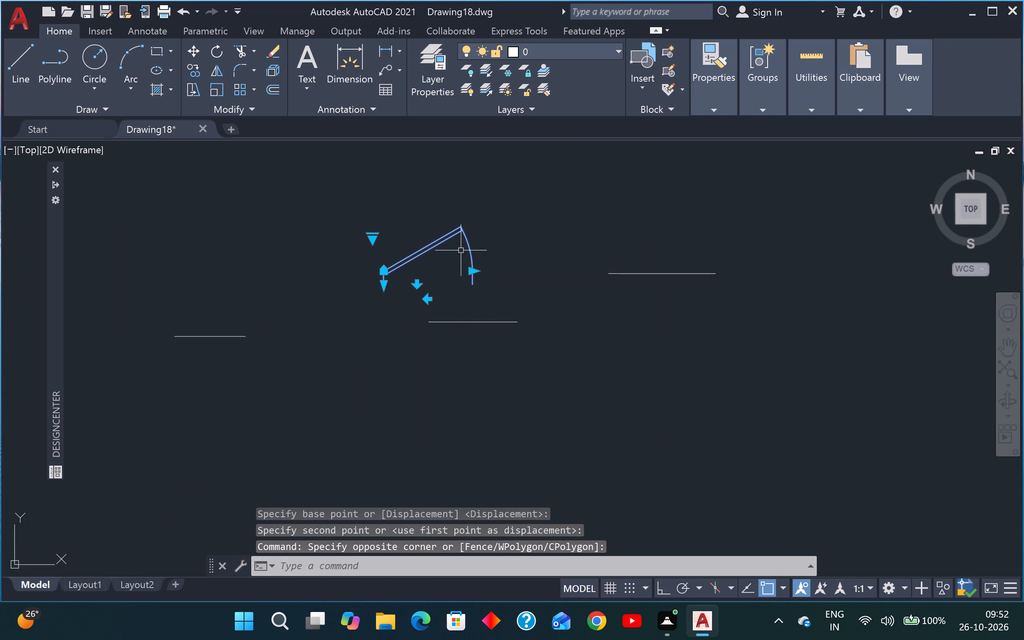
{"action": "key", "text": "r"}
{"action": "key", "text": "o"}
{"action": "key", "text": "Return"}
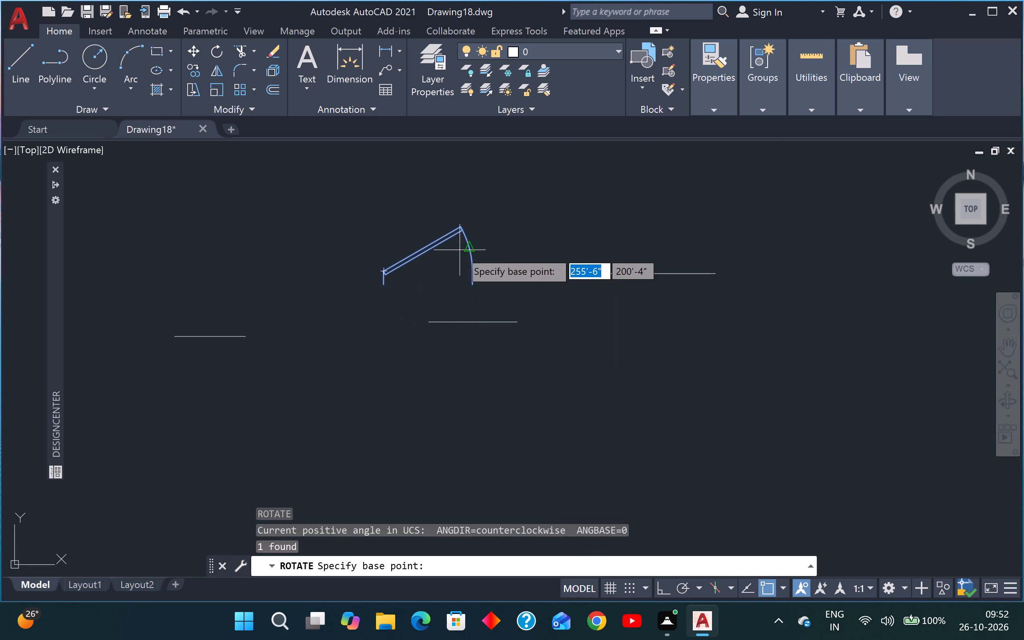
{"action": "left_click", "coordinate": [464, 224]}
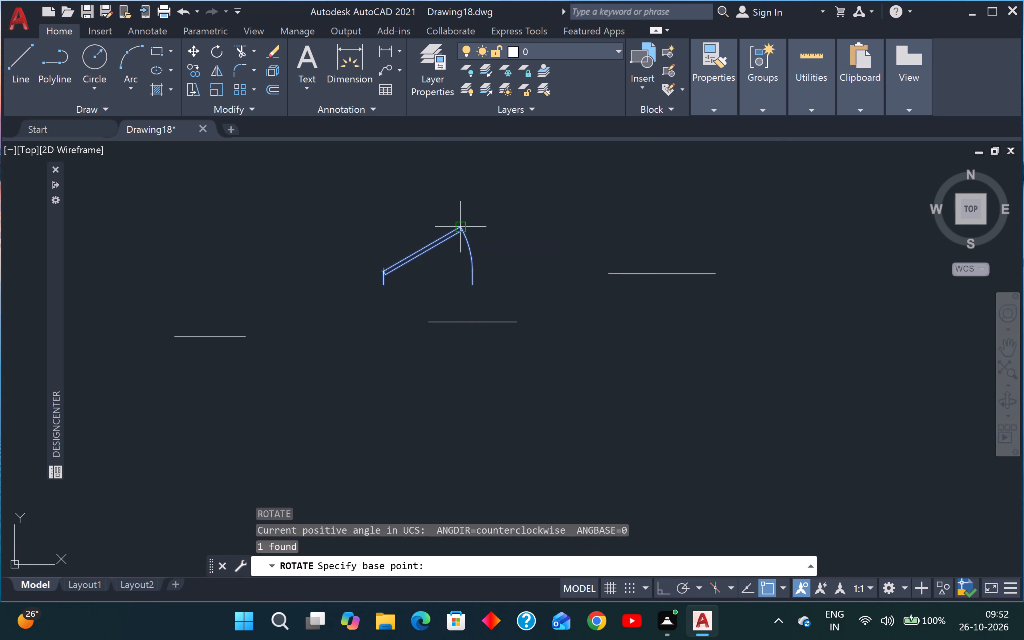
{"action": "key", "text": "F8"}
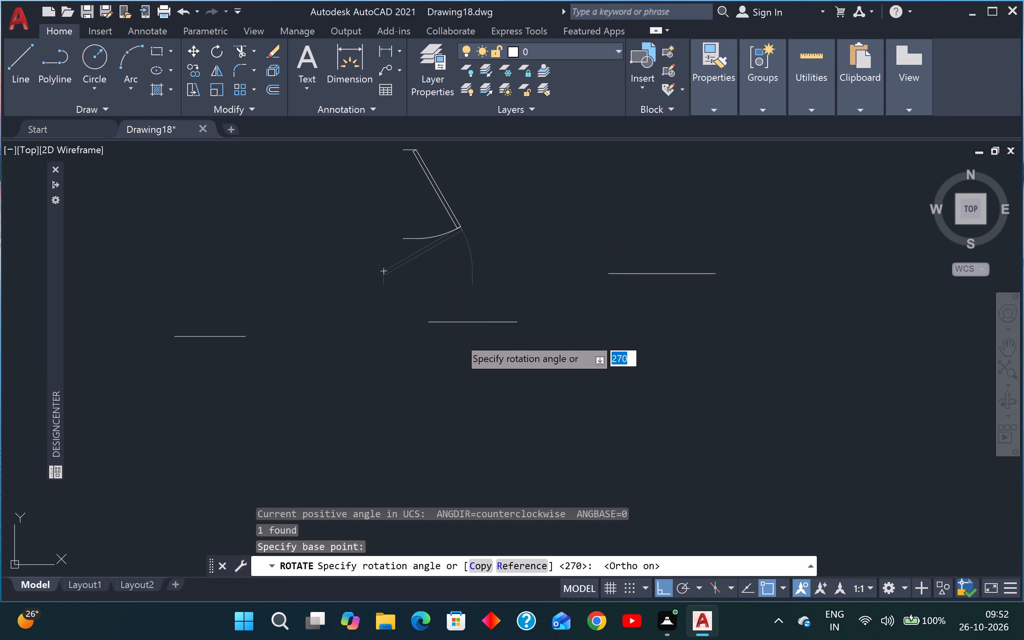
{"action": "left_click", "coordinate": [458, 348]}
Move the rotated 2'6" door block by its hinge-side endpoint, with Ortho off, to the north jamb of the northwest room's east wall opening.
{"action": "scroll", "coordinate": [467, 334], "scroll_direction": "down", "scroll_amount": 2}
{"action": "scroll", "coordinate": [471, 295], "scroll_direction": "up", "scroll_amount": 2}
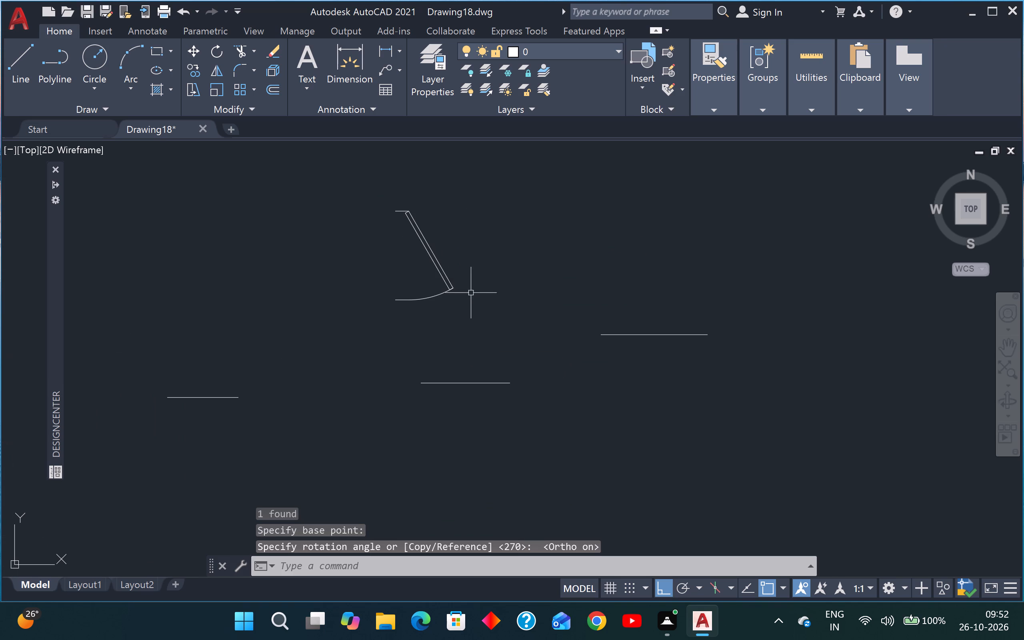
{"action": "left_click", "coordinate": [482, 231]}
{"action": "left_click", "coordinate": [426, 265]}
{"action": "key", "text": "m"}
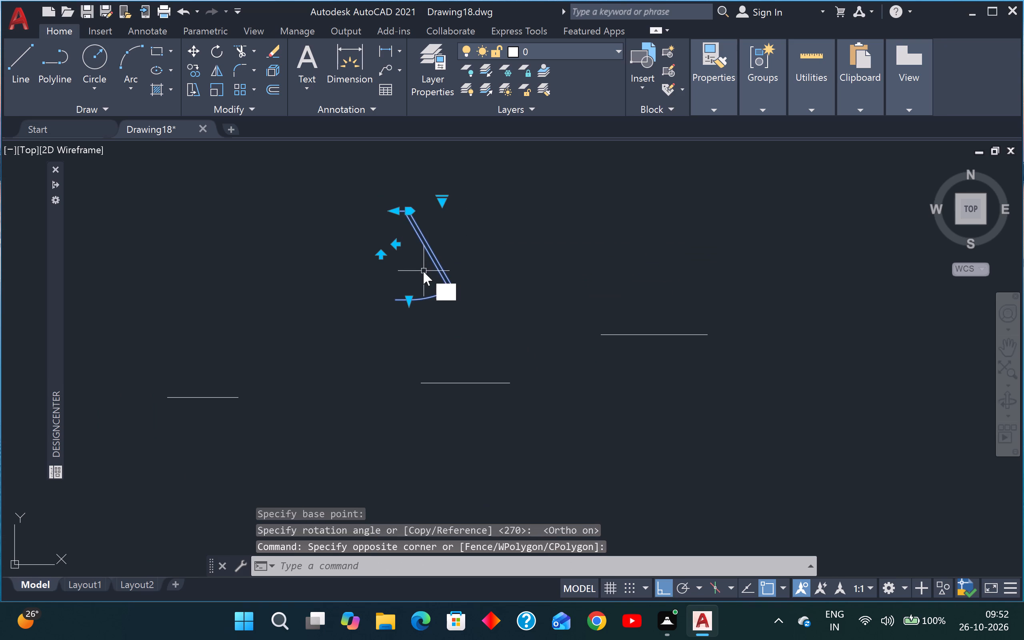
{"action": "key", "text": "space"}
{"action": "scroll", "coordinate": [397, 204], "scroll_direction": "up", "scroll_amount": 4}
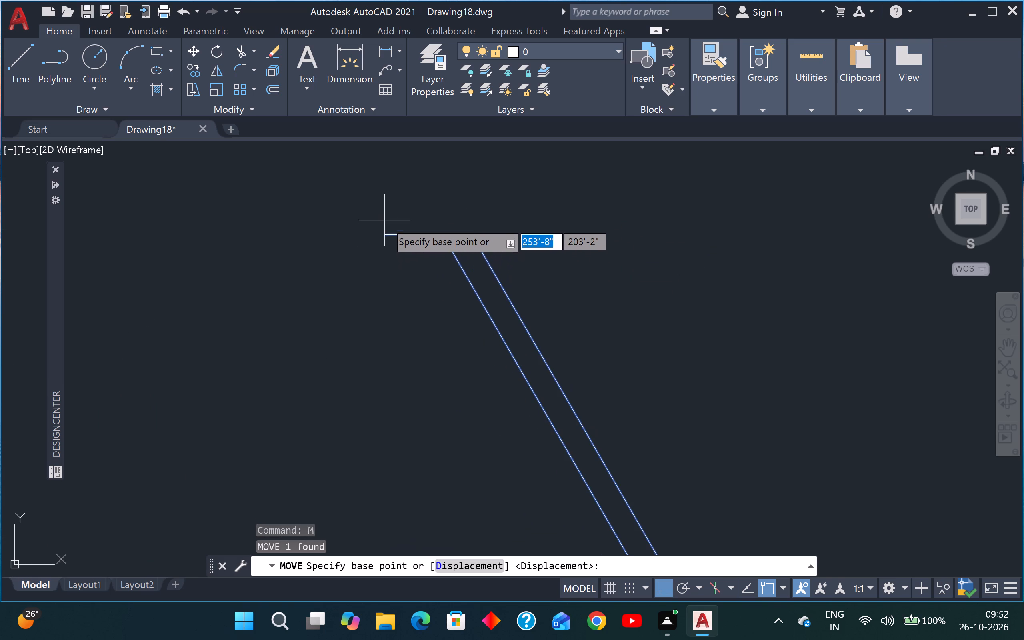
{"action": "left_click", "coordinate": [388, 235]}
{"action": "scroll", "coordinate": [392, 235], "scroll_direction": "down", "scroll_amount": 5}
{"action": "scroll", "coordinate": [266, 315], "scroll_direction": "down", "scroll_amount": 3}
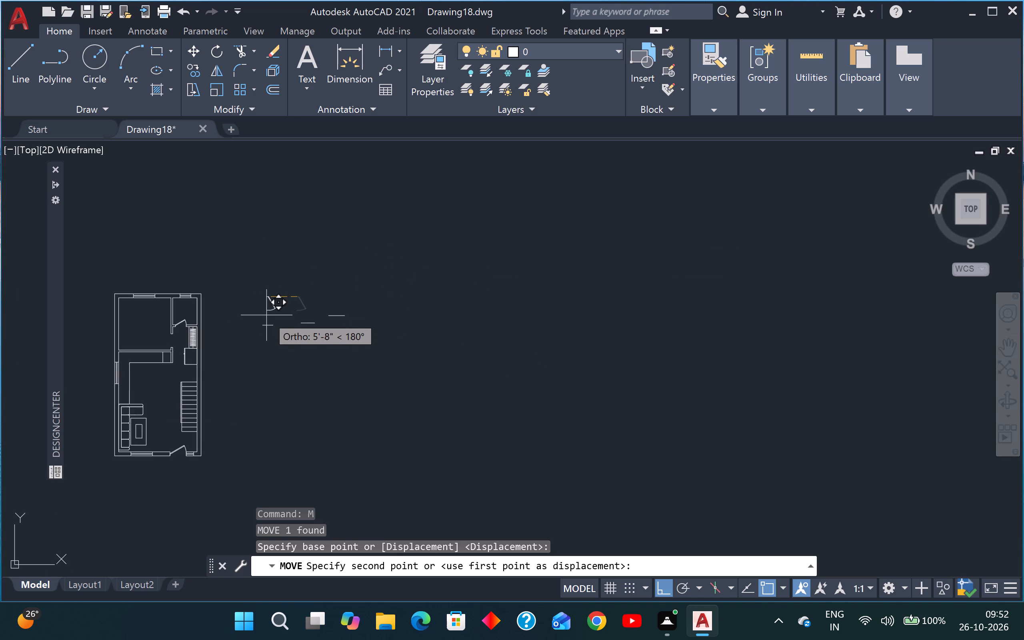
{"action": "key", "text": "F8"}
{"action": "scroll", "coordinate": [155, 334], "scroll_direction": "up", "scroll_amount": 4}
{"action": "left_click", "coordinate": [257, 324]}
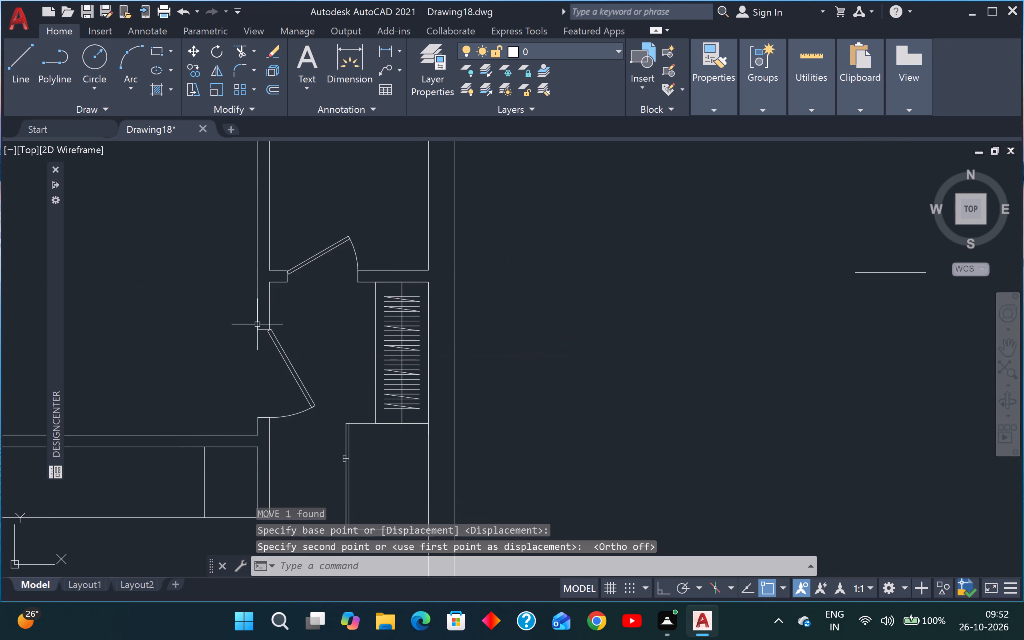
Flip the 2'6" door so that it swings west into the northwest room.
{"action": "scroll", "coordinate": [272, 325], "scroll_direction": "down", "scroll_amount": 4}
{"action": "scroll", "coordinate": [275, 340], "scroll_direction": "up", "scroll_amount": 2}
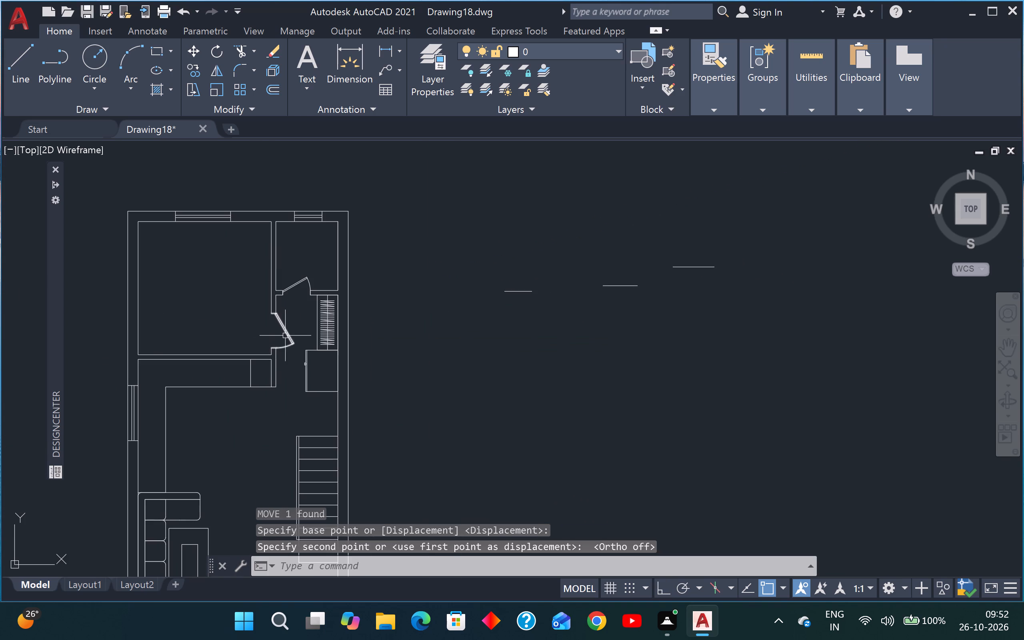
{"action": "left_click", "coordinate": [285, 335]}
{"action": "scroll", "coordinate": [271, 333], "scroll_direction": "up", "scroll_amount": 3}
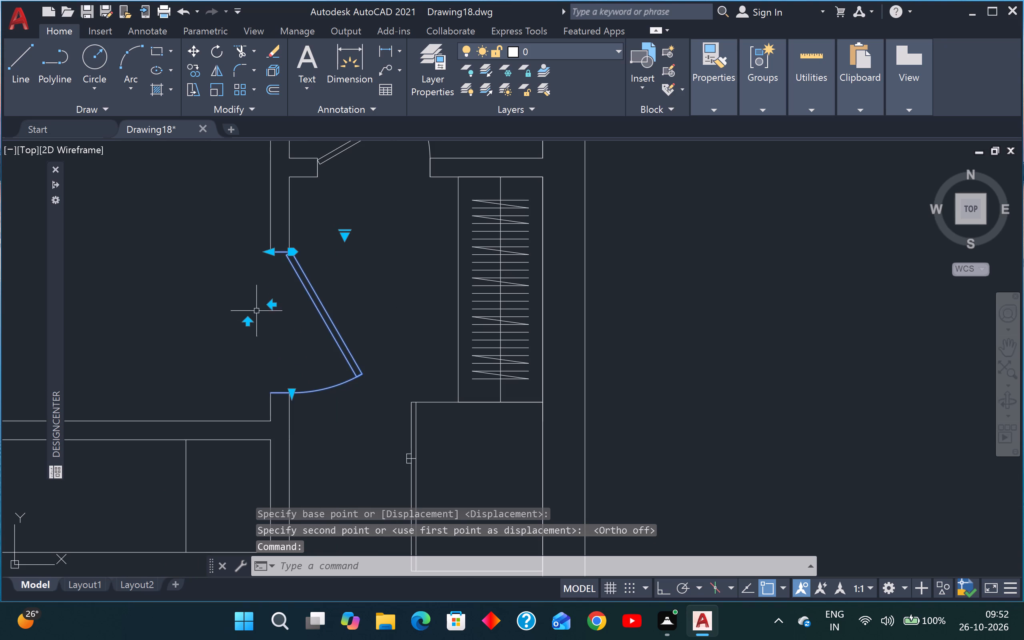
{"action": "left_click", "coordinate": [274, 304]}
{"action": "scroll", "coordinate": [275, 305], "scroll_direction": "down", "scroll_amount": 3}
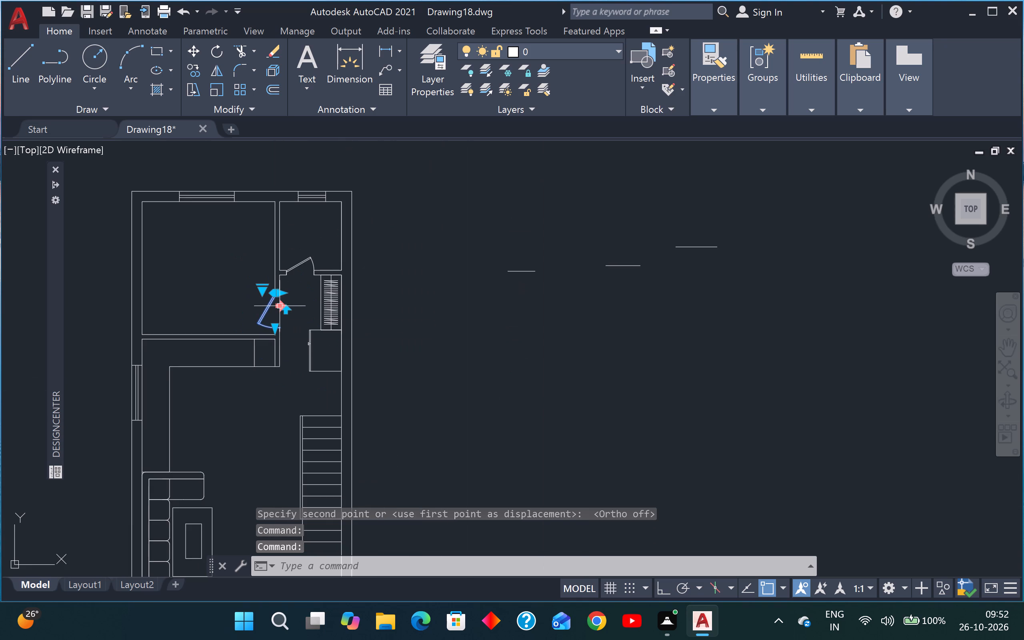
{"action": "key", "text": "Escape"}
Erase the three door-width reference lines east of the floor plan.
{"action": "scroll", "coordinate": [293, 306], "scroll_direction": "down", "scroll_amount": 4}
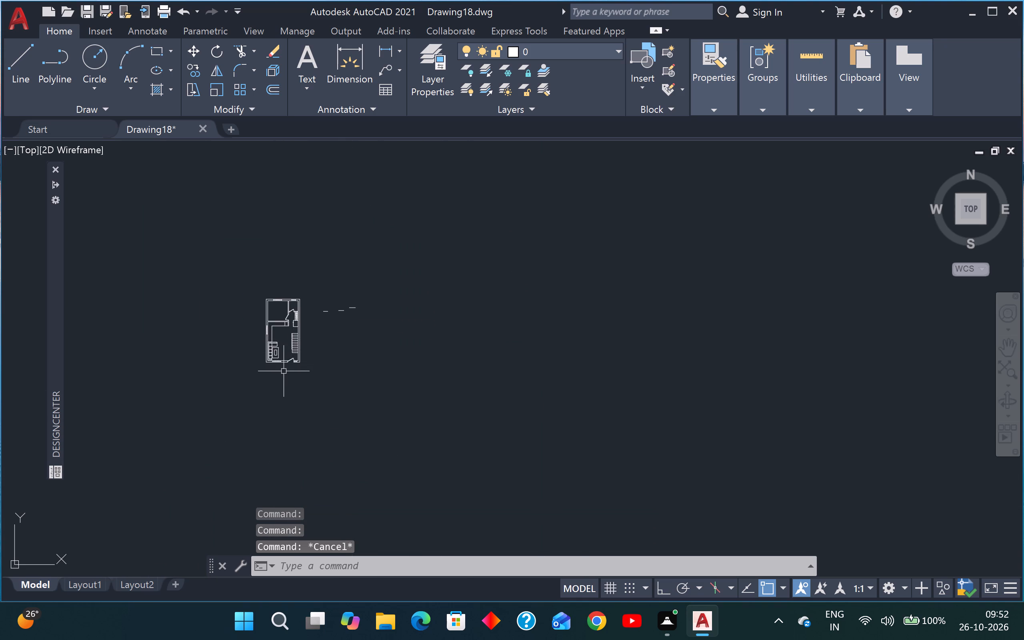
{"action": "scroll", "coordinate": [287, 368], "scroll_direction": "up", "scroll_amount": 3}
{"action": "scroll", "coordinate": [290, 331], "scroll_direction": "down", "scroll_amount": 3}
{"action": "scroll", "coordinate": [319, 293], "scroll_direction": "up", "scroll_amount": 2}
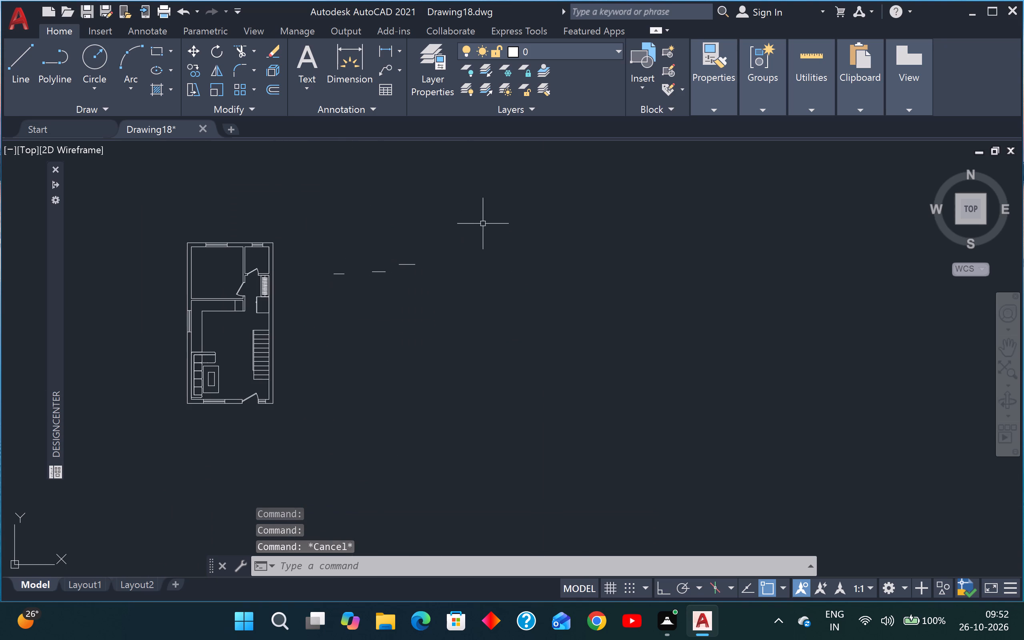
{"action": "left_click", "coordinate": [485, 216]}
{"action": "left_click", "coordinate": [314, 292]}
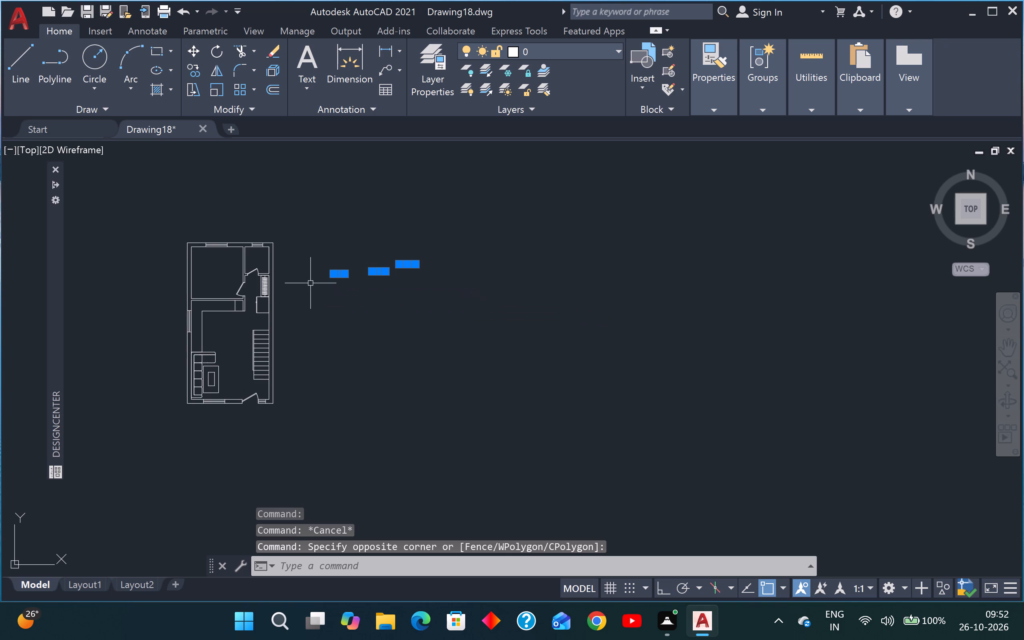
{"action": "key", "text": "Delete"}
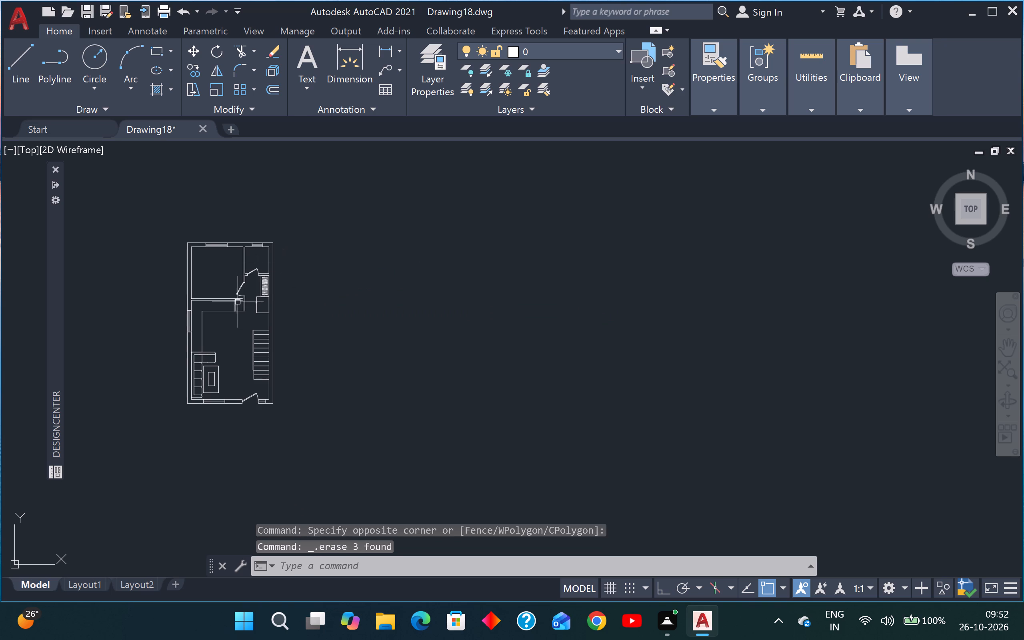
{"action": "key", "text": "Escape"}
{"action": "key", "text": "Escape"}
{"action": "key", "text": "Escape"}
{"action": "key", "text": "Escape"}
{"action": "key", "text": "Escape"}
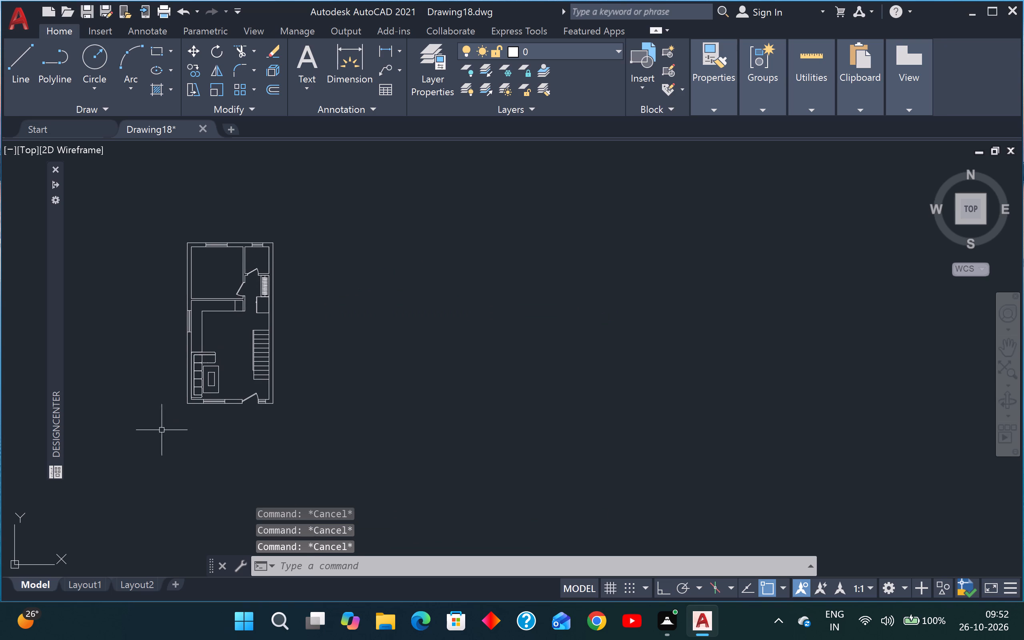
Draw a 1'6" wide by 5' long rectangle in the northwest room's northeast corner, against the partition wall.
{"action": "scroll", "coordinate": [238, 384], "scroll_direction": "up", "scroll_amount": 1}
{"action": "scroll", "coordinate": [235, 359], "scroll_direction": "down", "scroll_amount": 2}
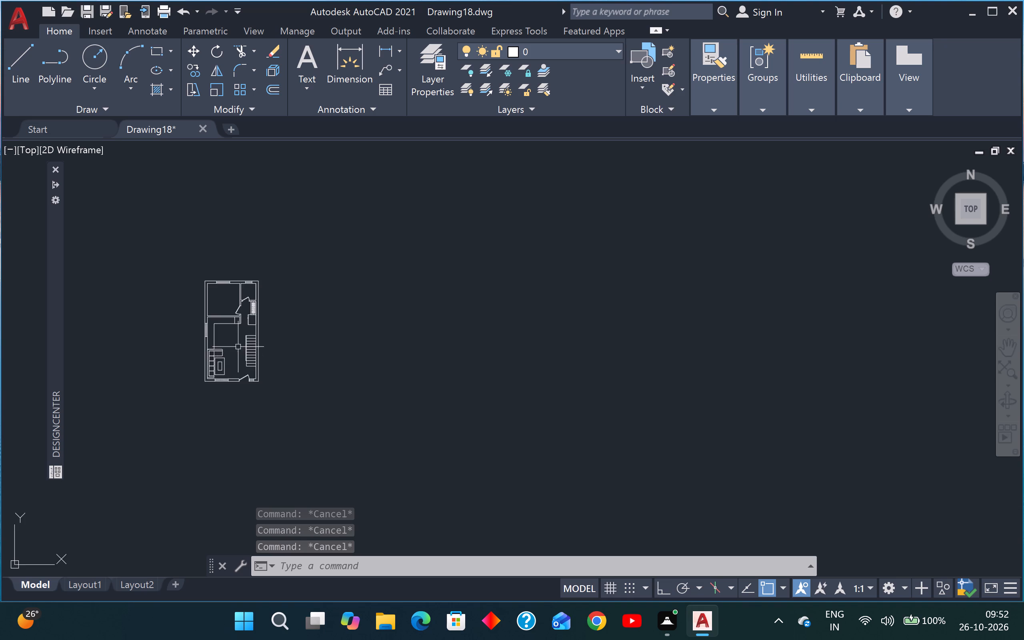
{"action": "middle_click_drag", "start_coordinate": [239, 349], "coordinate": [267, 458]}
{"action": "scroll", "coordinate": [269, 431], "scroll_direction": "up", "scroll_amount": 3}
{"action": "middle_click_drag", "start_coordinate": [224, 377], "coordinate": [248, 440]}
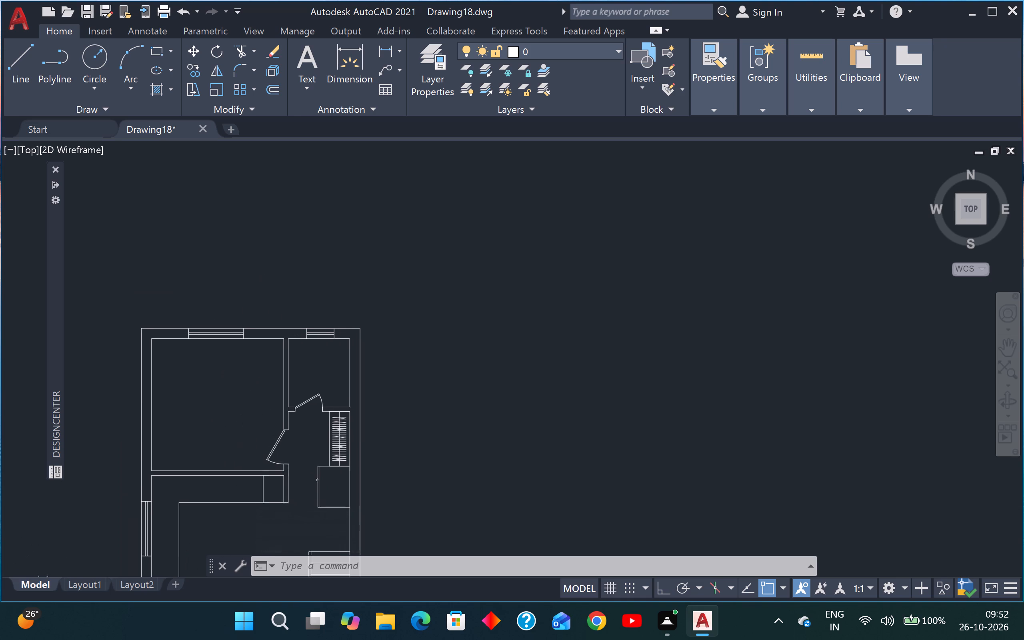
{"action": "middle_click_drag", "start_coordinate": [248, 440], "coordinate": [252, 438]}
{"action": "key", "text": "Escape"}
{"action": "key", "text": "Escape"}
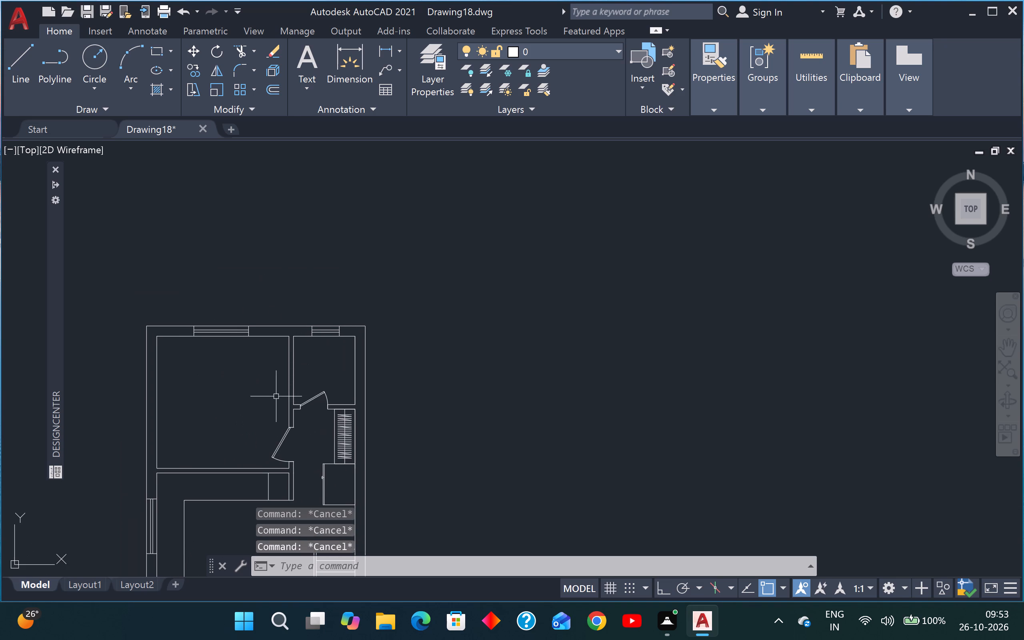
{"action": "key", "text": "Escape"}
{"action": "key", "text": "Escape"}
{"action": "type", "text": "rec"}
{"action": "key", "text": "space"}
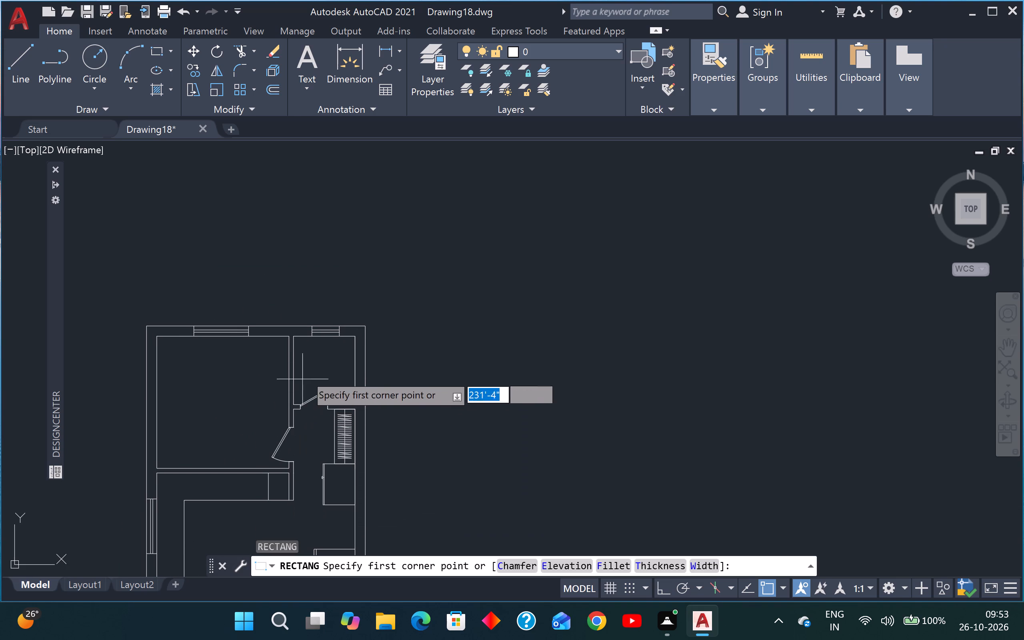
{"action": "scroll", "coordinate": [308, 357], "scroll_direction": "up", "scroll_amount": 2}
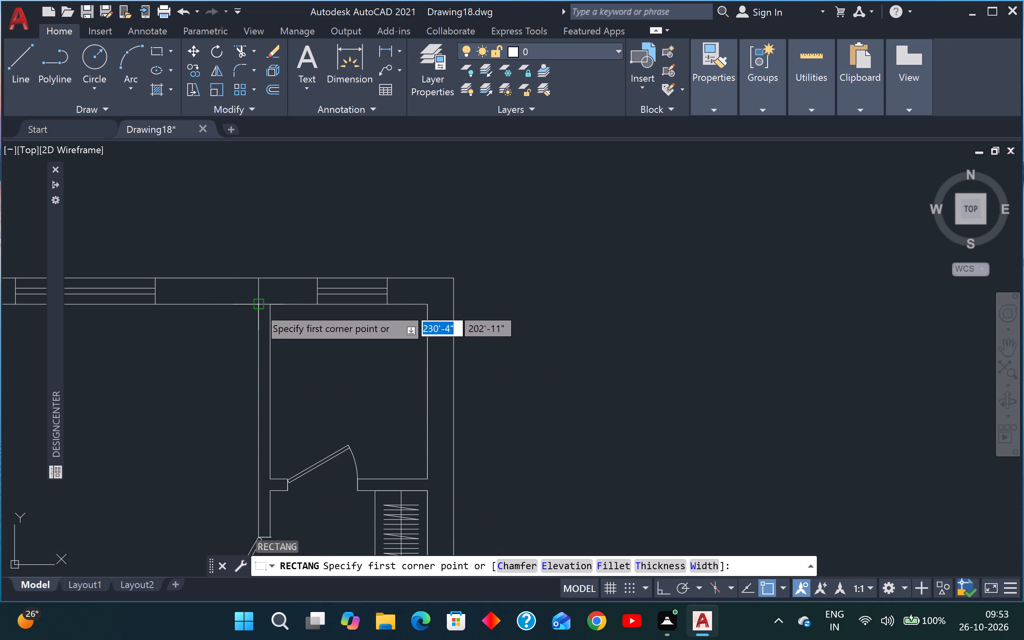
{"action": "left_click", "coordinate": [259, 306]}
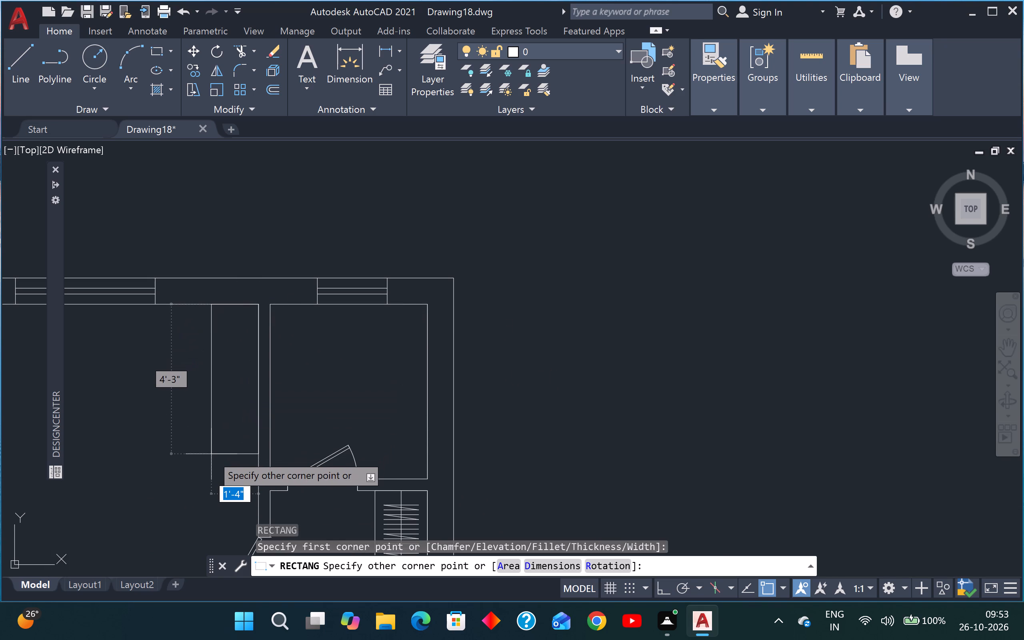
{"action": "key", "text": "Tab"}
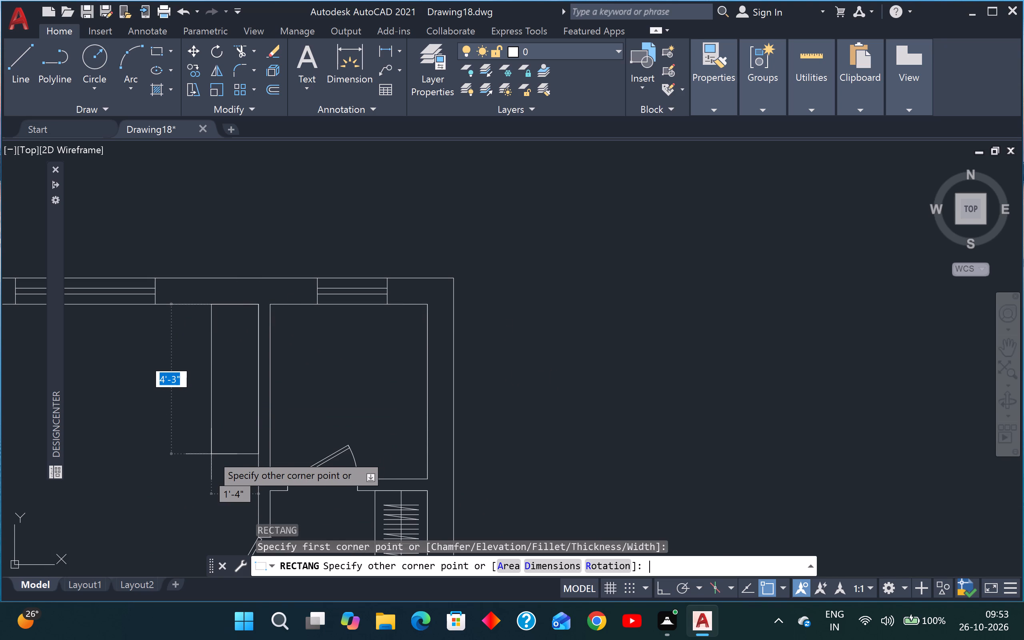
{"action": "key", "text": "Clear"}
{"action": "key", "text": "Clear"}
{"action": "key", "text": "5"}
{"action": "key", "text": "apostrophe"}
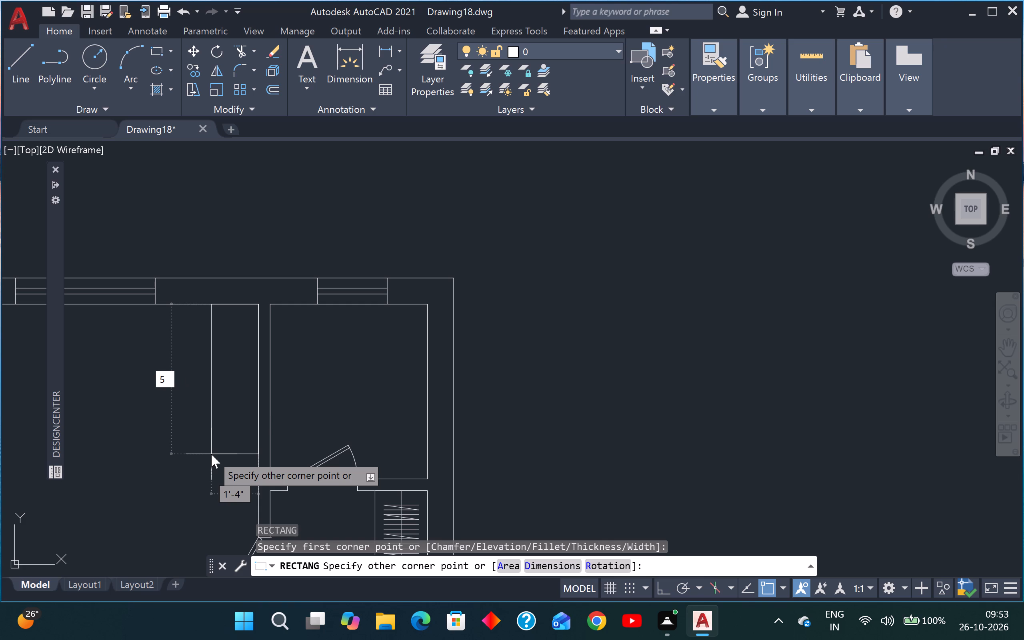
{"action": "key", "text": "Tab"}
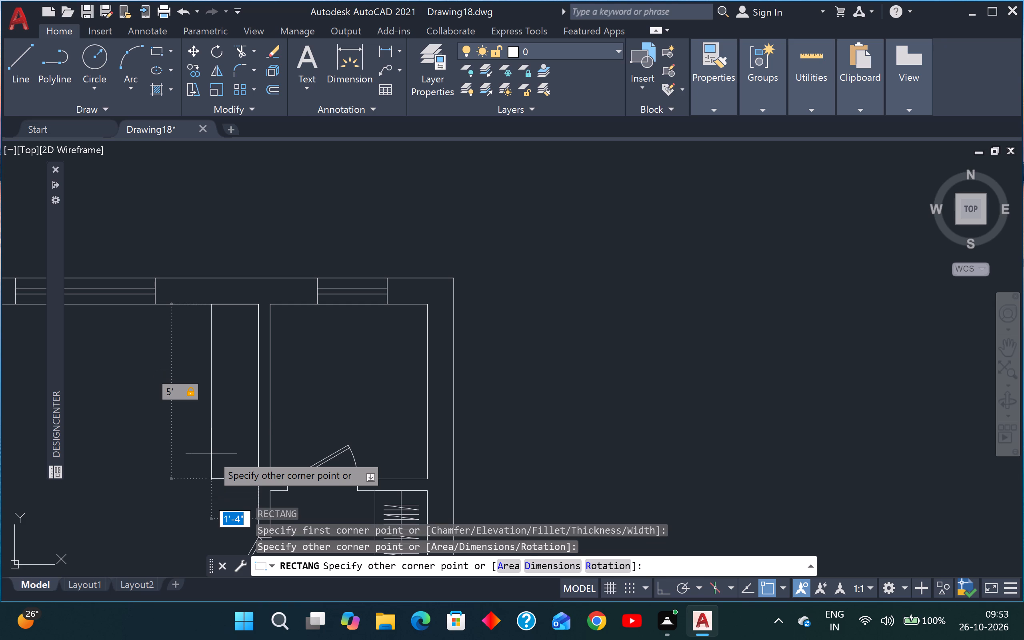
{"action": "key", "text": "1"}
{"action": "key", "text": "apostrophe"}
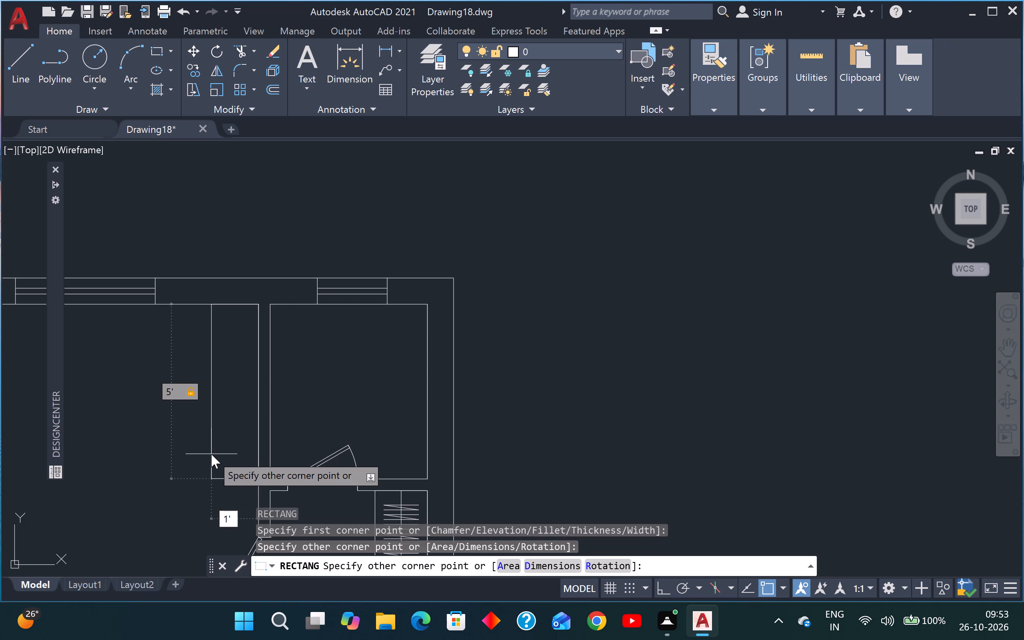
{"action": "key", "text": "6"}
{"action": "key", "text": "shift+quotedbl"}
{"action": "key", "text": "Return"}
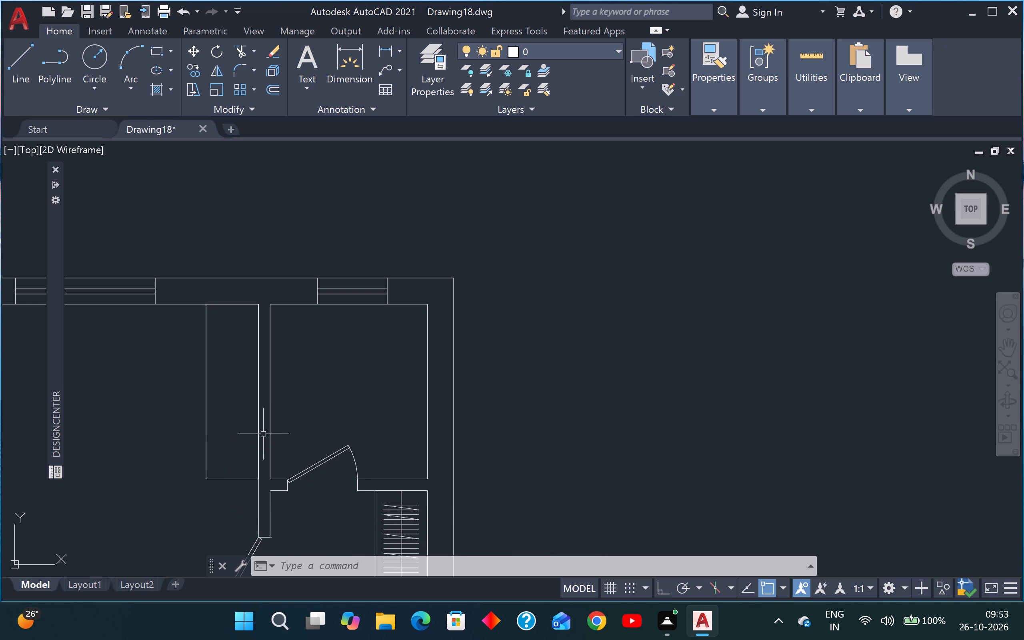
Draw a narrow rectangle about 4" by 4'-1" inside the 1'6" by 5' rectangle, near its west edge.
{"action": "type", "text": "recc"}
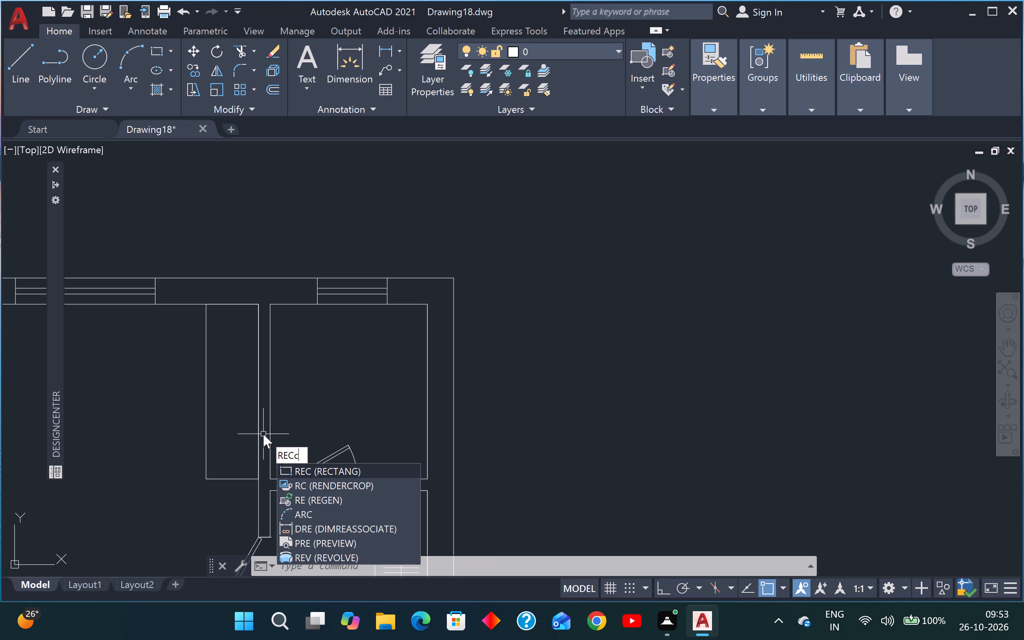
{"action": "key", "text": "BackSpace"}
{"action": "key", "text": "space"}
{"action": "scroll", "coordinate": [258, 417], "scroll_direction": "up", "scroll_amount": 1}
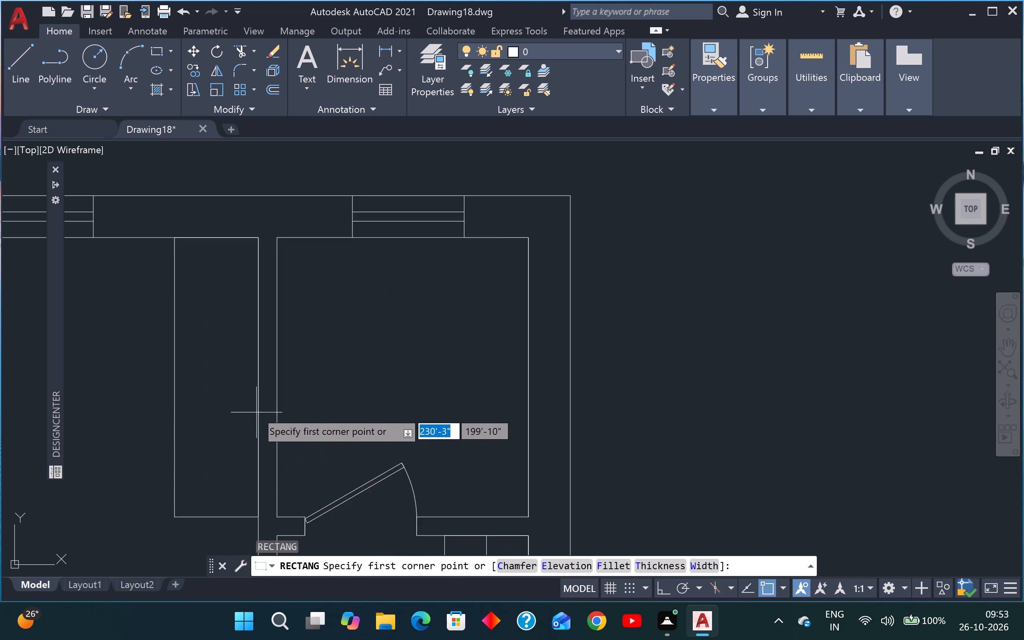
{"action": "scroll", "coordinate": [255, 410], "scroll_direction": "up", "scroll_amount": 1}
{"action": "scroll", "coordinate": [222, 276], "scroll_direction": "down", "scroll_amount": 2}
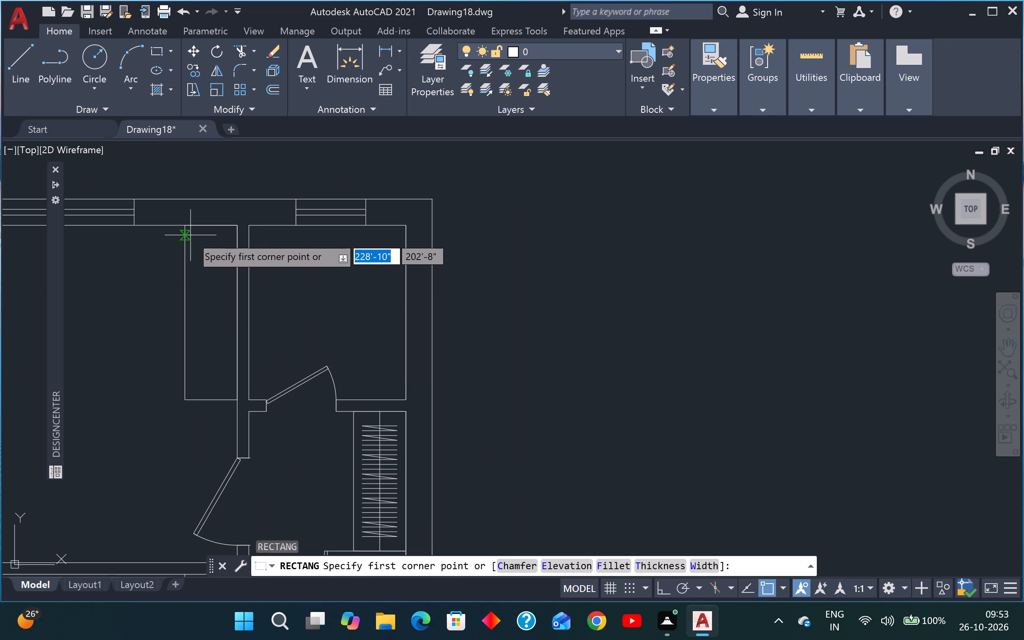
{"action": "scroll", "coordinate": [190, 235], "scroll_direction": "up", "scroll_amount": 1}
{"action": "left_click", "coordinate": [194, 239]}
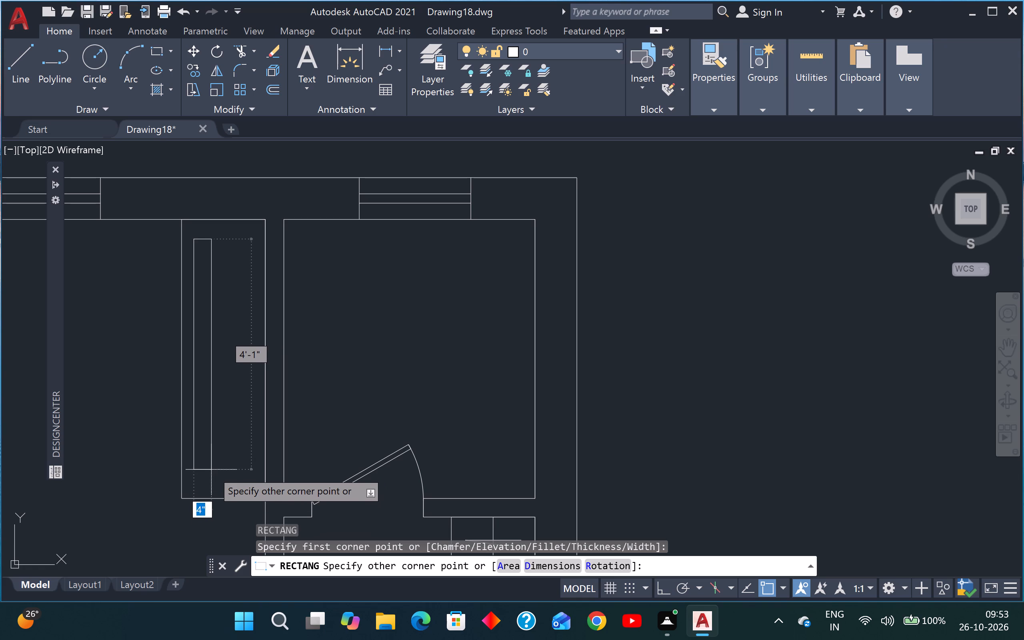
{"action": "left_click", "coordinate": [211, 470]}
Draw a second, thinner rectangle about 3'-6" long against the east side of the narrow rectangle.
{"action": "key", "text": "space"}
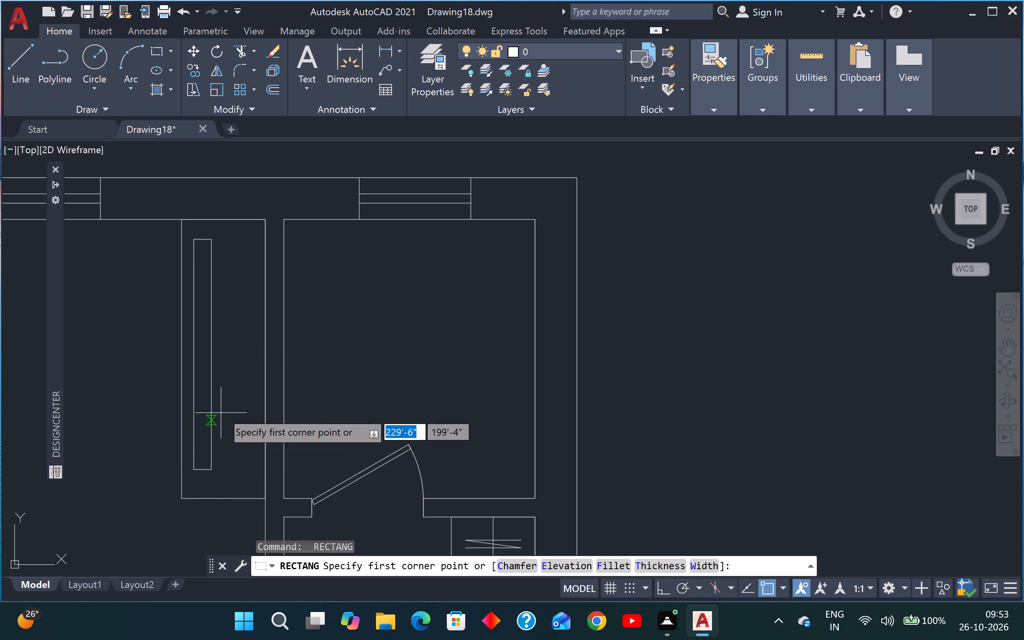
{"action": "left_click", "coordinate": [210, 258]}
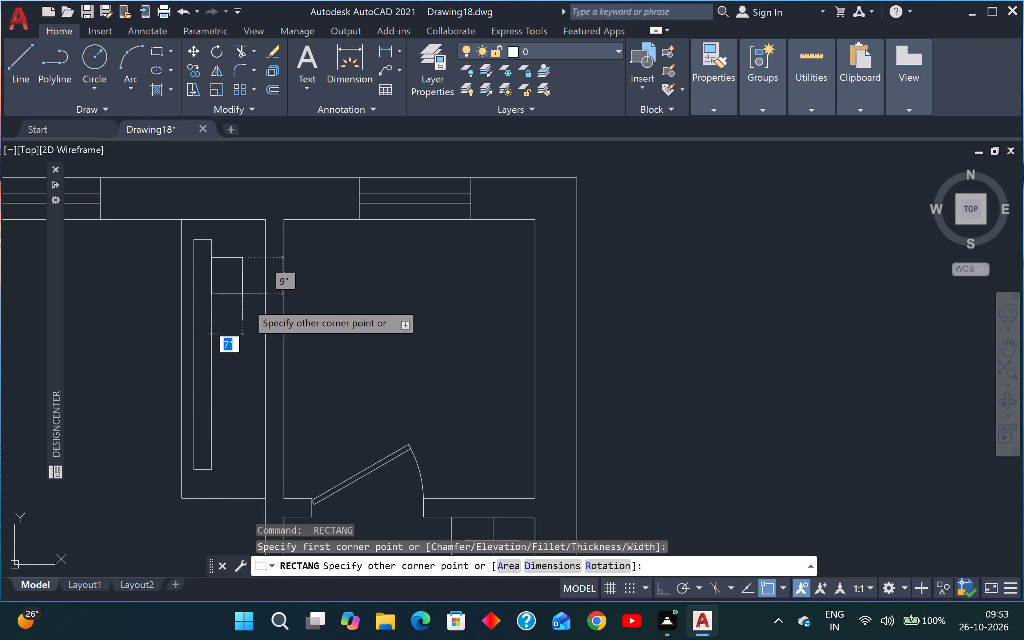
{"action": "left_click", "coordinate": [226, 454]}
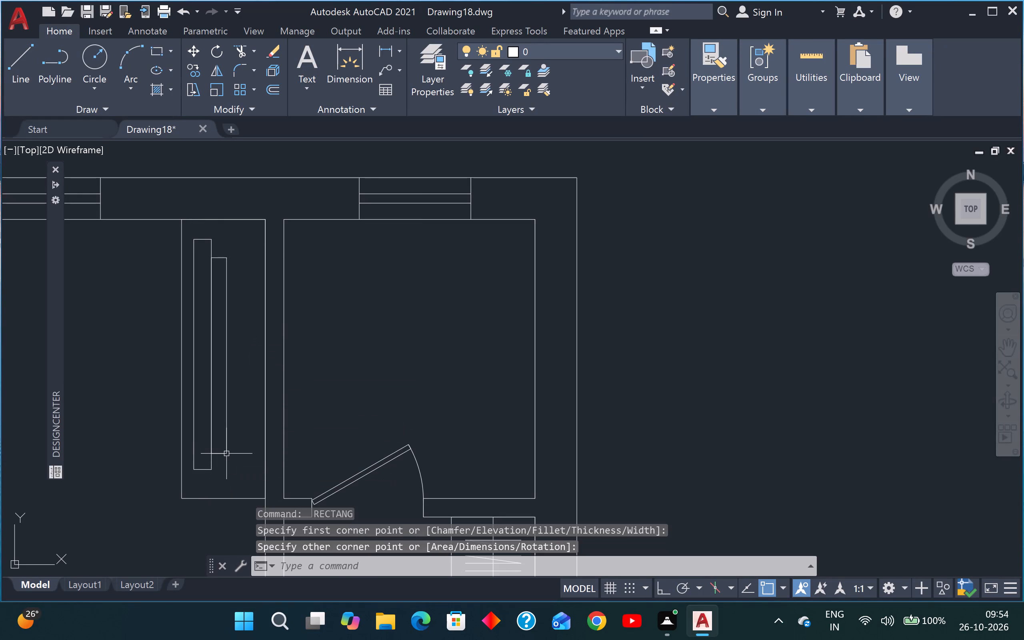
{"action": "key", "text": "Escape"}
{"action": "key", "text": "Escape"}
{"action": "key", "text": "Escape"}
Draw diagonal lines about 8" long from the thinner rectangle's southwest and northwest corners to its east edge.
{"action": "type", "text": "l"}
{"action": "key", "text": "space"}
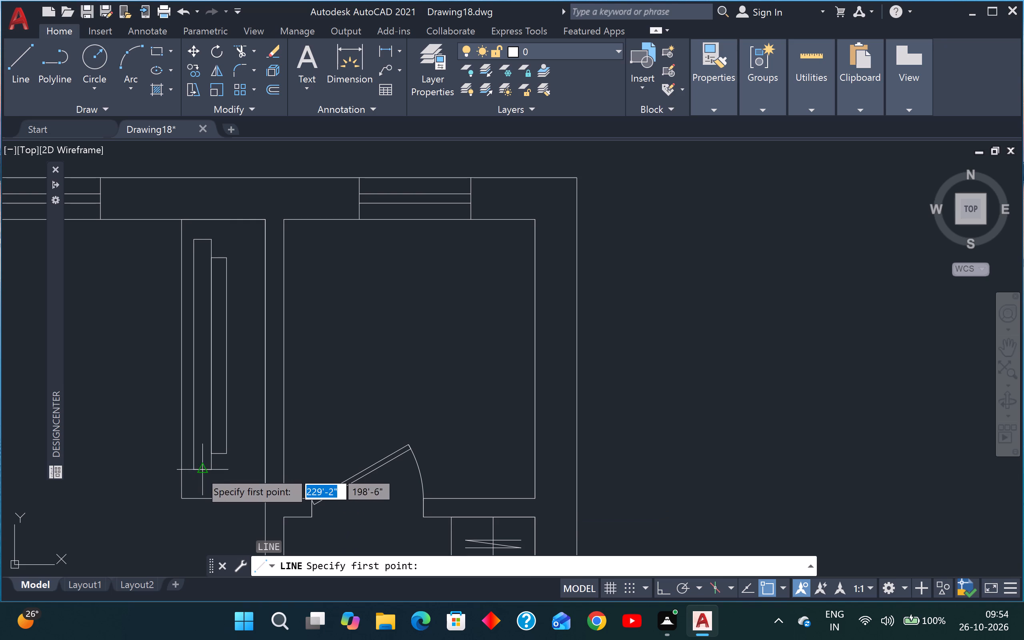
{"action": "scroll", "coordinate": [206, 445], "scroll_direction": "up", "scroll_amount": 2}
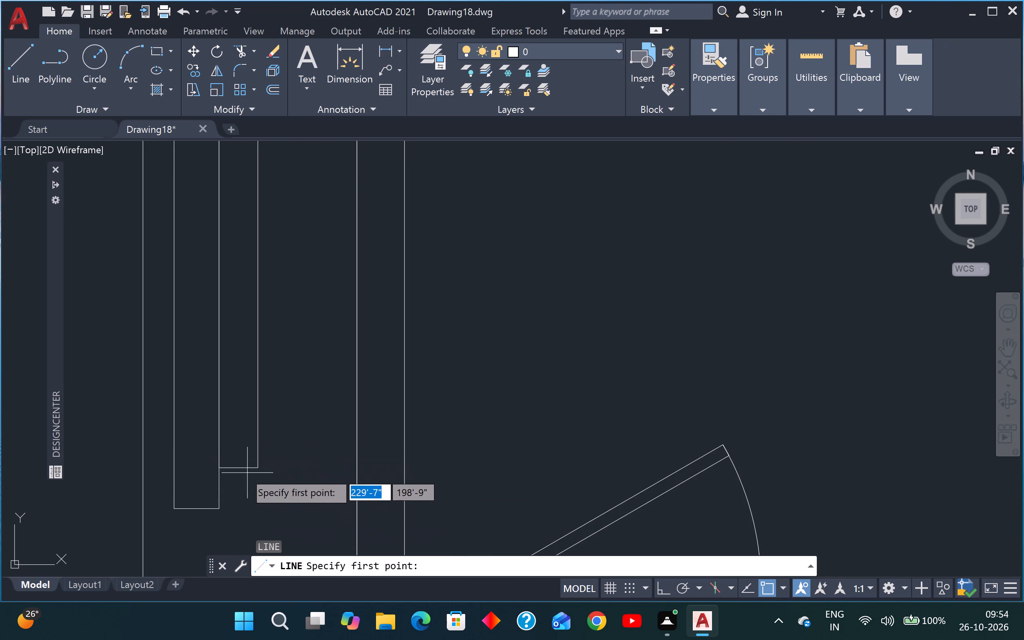
{"action": "left_click", "coordinate": [218, 470]}
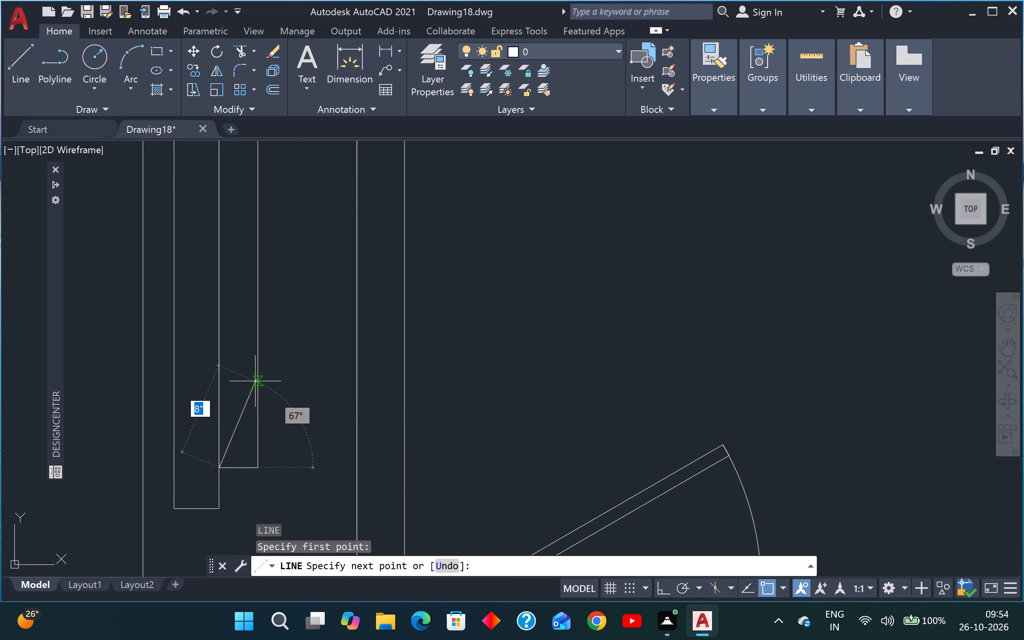
{"action": "left_click", "coordinate": [258, 374]}
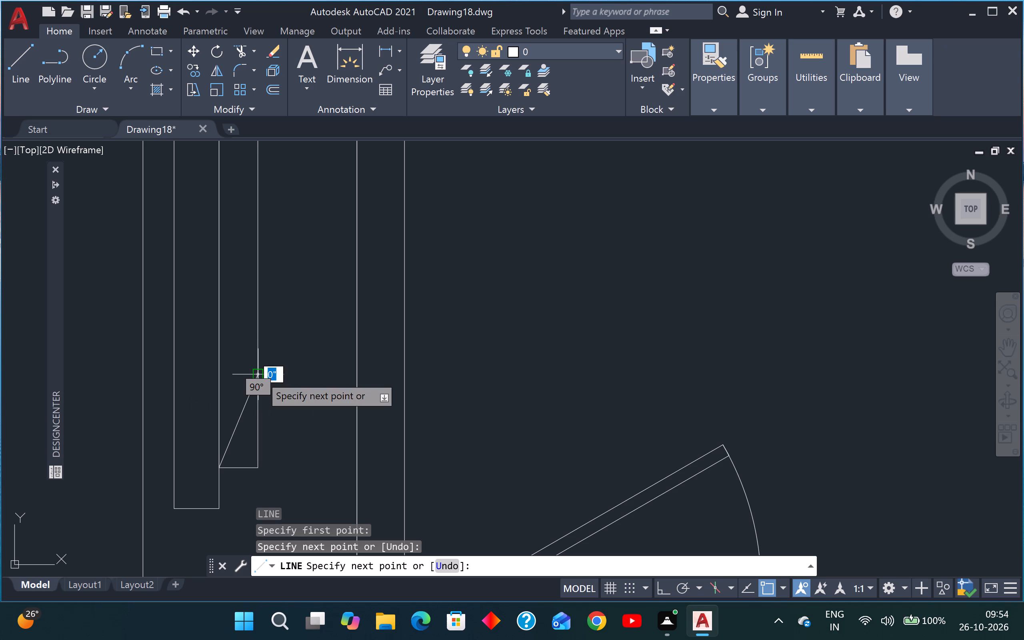
{"action": "key", "text": "Escape"}
{"action": "scroll", "coordinate": [260, 374], "scroll_direction": "down", "scroll_amount": 3}
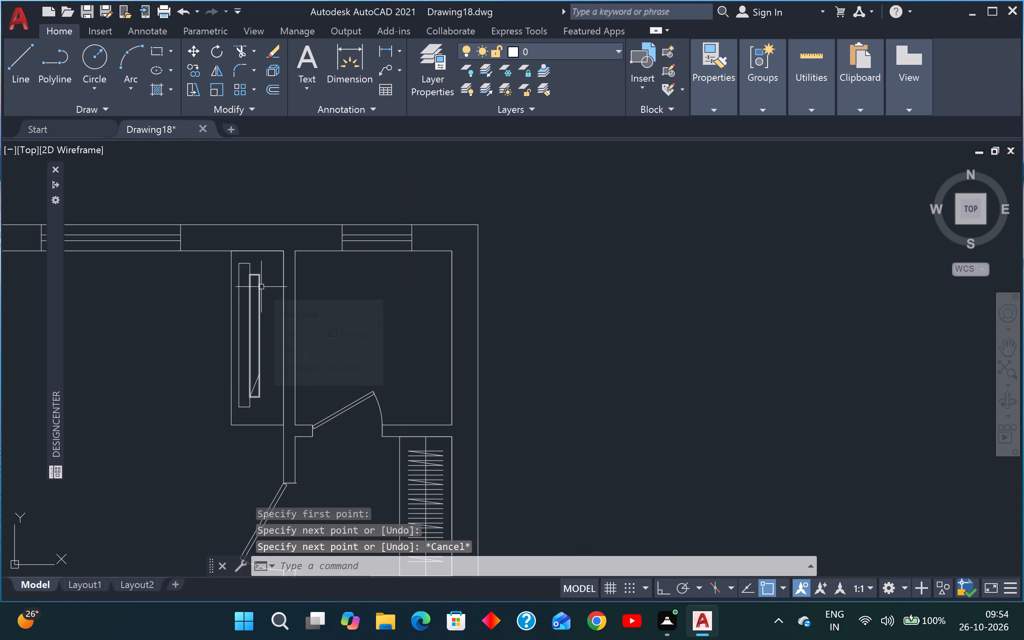
{"action": "key", "text": "space"}
{"action": "scroll", "coordinate": [252, 301], "scroll_direction": "up", "scroll_amount": 3}
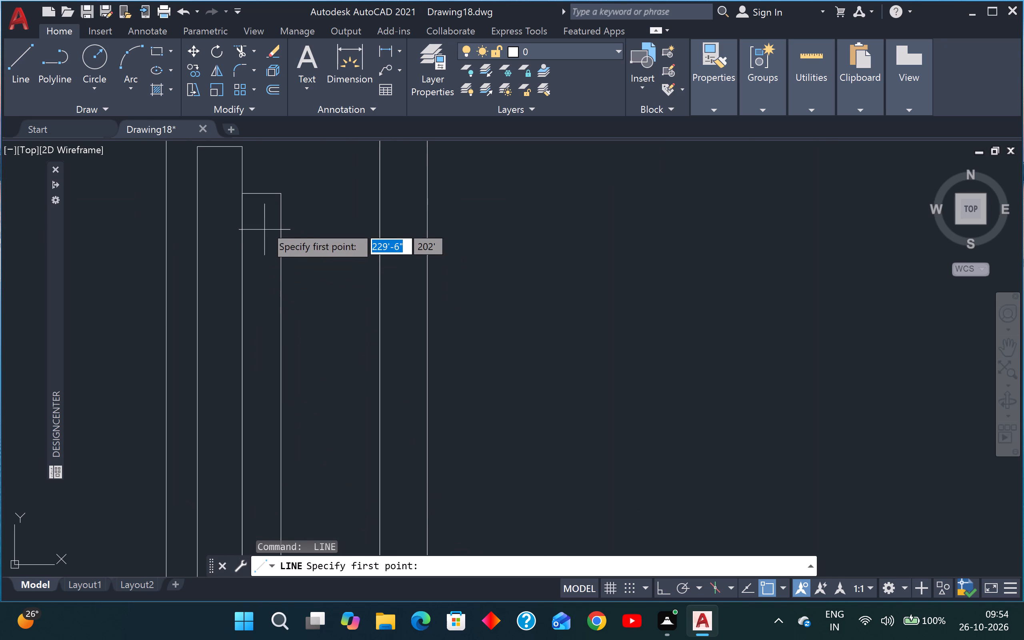
{"action": "left_click", "coordinate": [238, 195]}
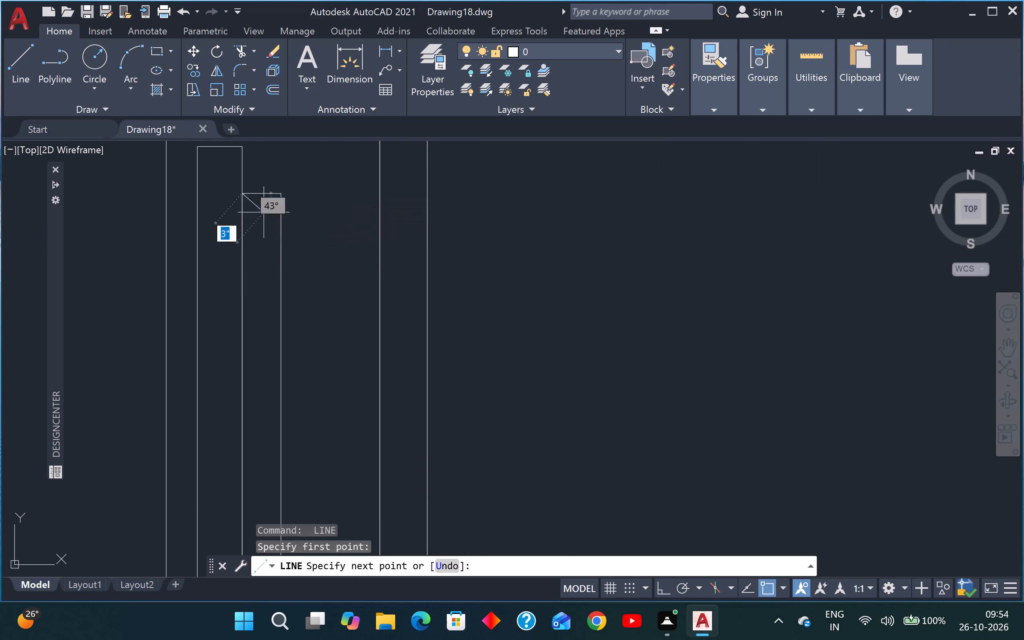
{"action": "left_click", "coordinate": [280, 279]}
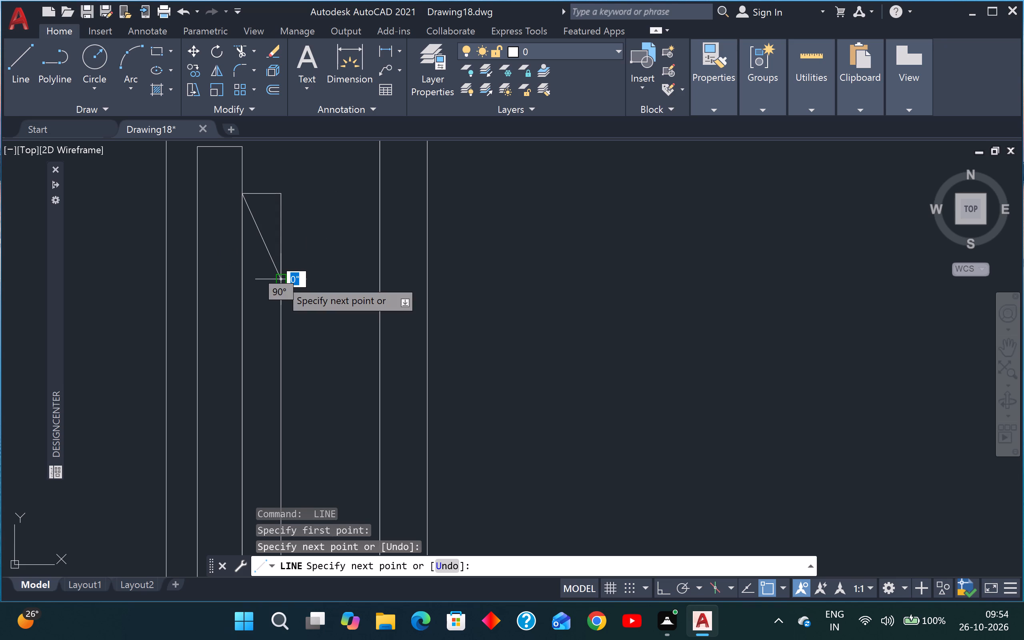
{"action": "key", "text": "Escape"}
Trim the thinner rectangle's northeast and southeast corners outside the two diagonal lines.
{"action": "type", "text": "tr"}
{"action": "key", "text": "space"}
{"action": "scroll", "coordinate": [266, 190], "scroll_direction": "up", "scroll_amount": 2}
{"action": "left_click", "coordinate": [263, 194]}
{"action": "left_click", "coordinate": [325, 294]}
{"action": "scroll", "coordinate": [325, 294], "scroll_direction": "down", "scroll_amount": 5}
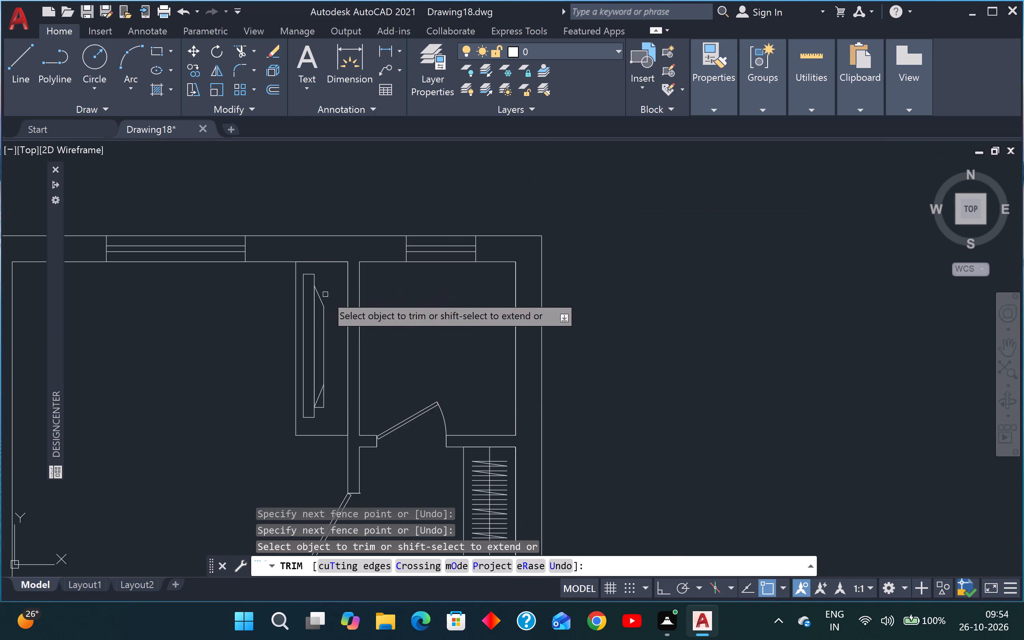
{"action": "scroll", "coordinate": [326, 399], "scroll_direction": "up", "scroll_amount": 4}
{"action": "left_click", "coordinate": [319, 396]}
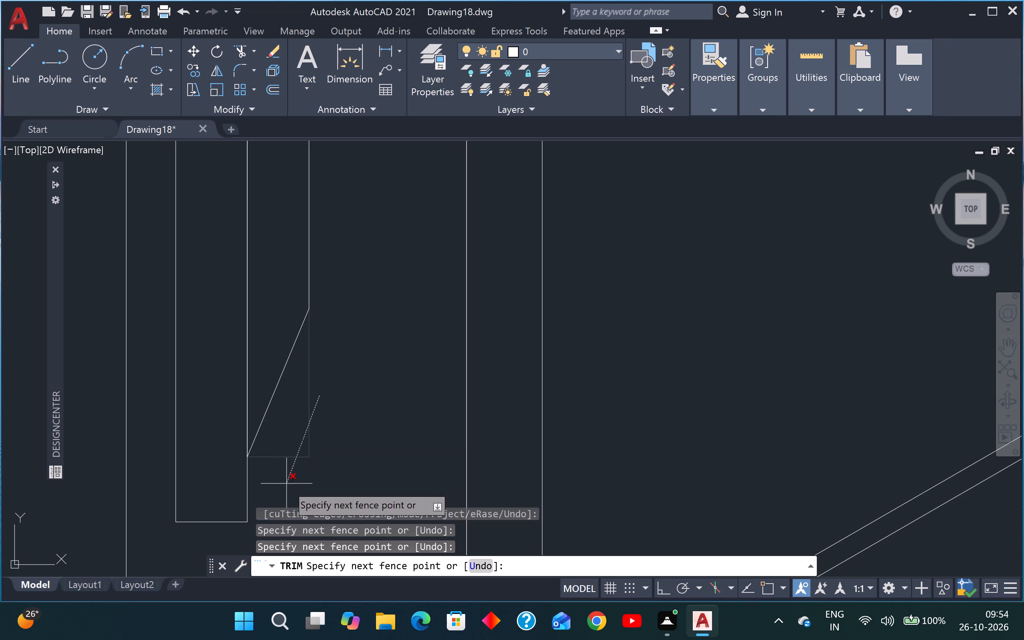
{"action": "left_click", "coordinate": [286, 484]}
{"action": "scroll", "coordinate": [296, 422], "scroll_direction": "down", "scroll_amount": 3}
{"action": "key", "text": "Escape"}
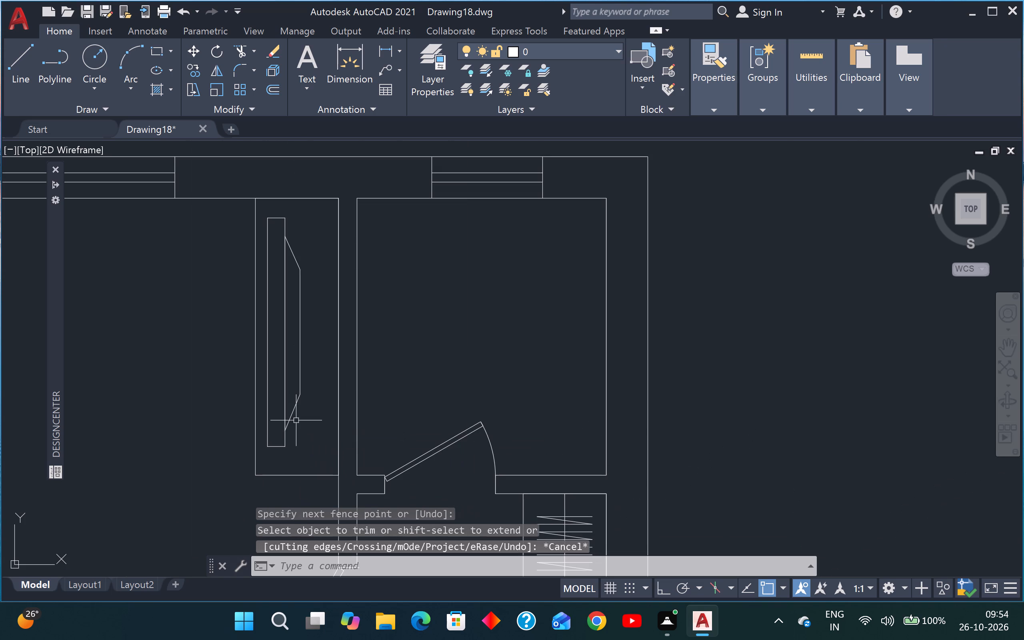
Fillet the corner between the southern diagonal and the thin rectangle's east edge with a 3" radius.
{"action": "type", "text": "f"}
{"action": "key", "text": "space"}
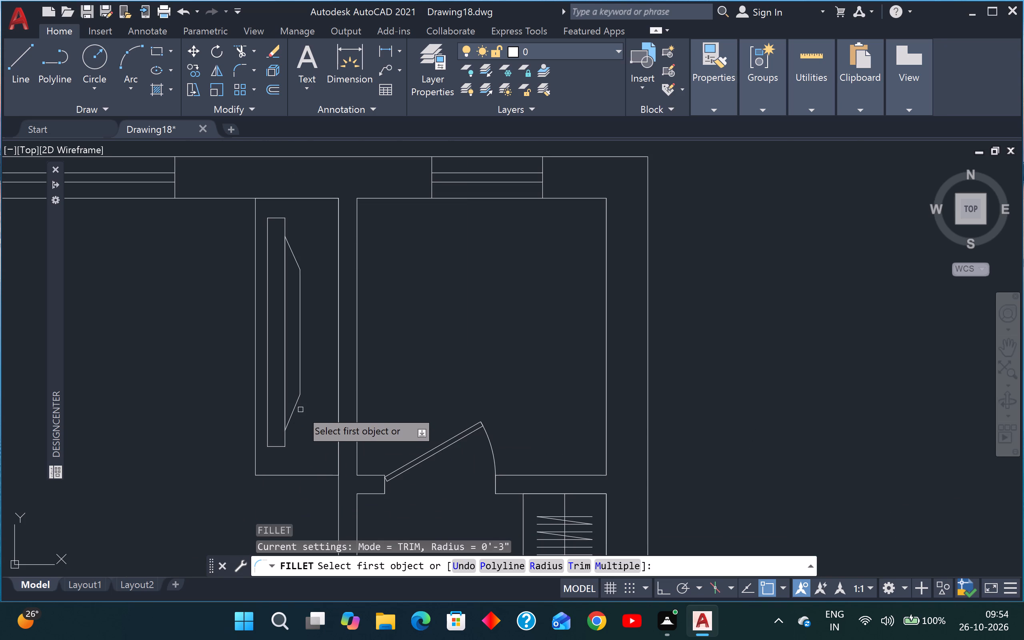
{"action": "scroll", "coordinate": [297, 408], "scroll_direction": "up", "scroll_amount": 1}
{"action": "left_click", "coordinate": [294, 403]}
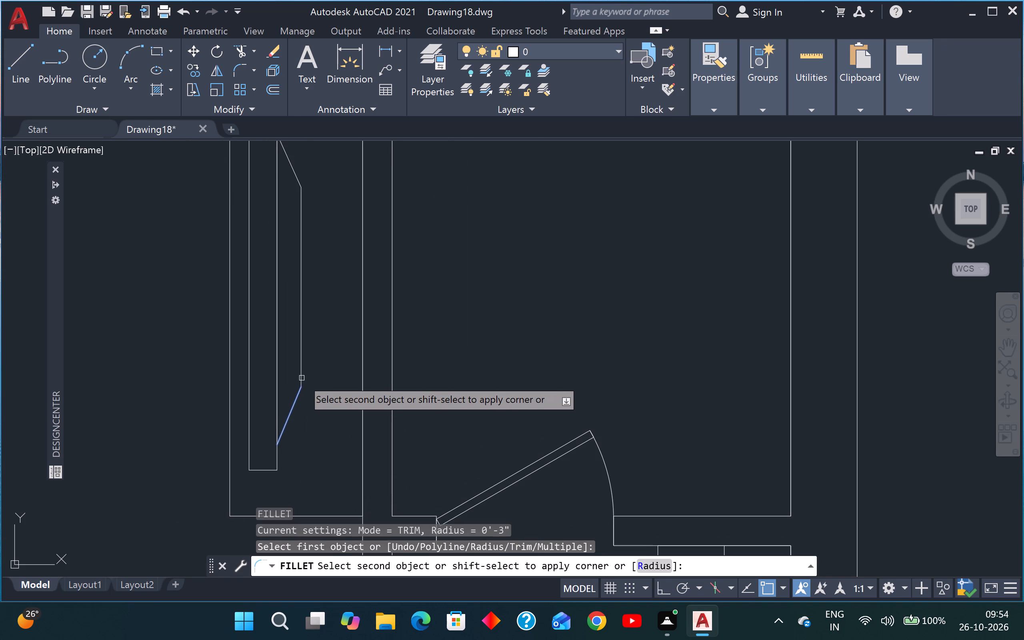
{"action": "left_click", "coordinate": [299, 362]}
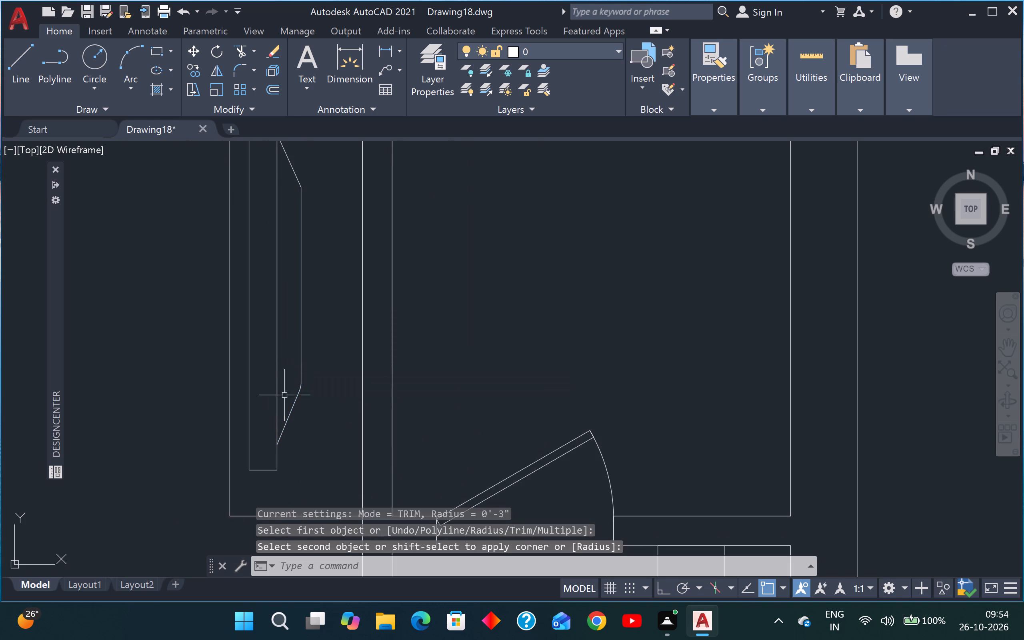
{"action": "scroll", "coordinate": [308, 399], "scroll_direction": "up", "scroll_amount": 3}
{"action": "scroll", "coordinate": [285, 344], "scroll_direction": "up", "scroll_amount": 3}
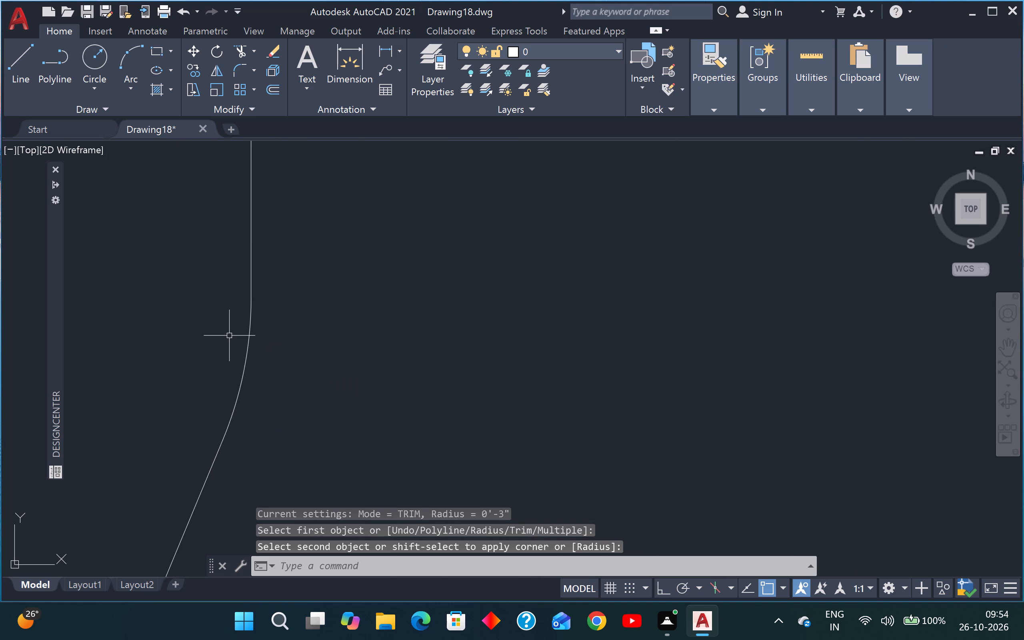
{"action": "scroll", "coordinate": [229, 335], "scroll_direction": "up", "scroll_amount": 2}
Fillet the corner between the northern diagonal and the thin rectangle's east edge with a 3" radius.
{"action": "scroll", "coordinate": [239, 372], "scroll_direction": "down", "scroll_amount": 8}
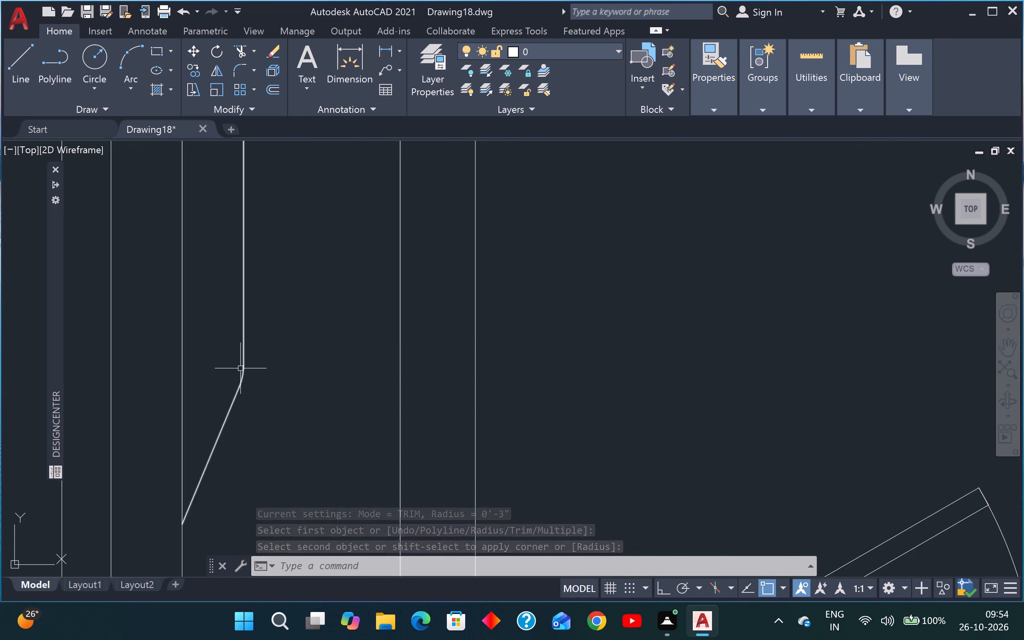
{"action": "scroll", "coordinate": [240, 368], "scroll_direction": "down", "scroll_amount": 3}
{"action": "scroll", "coordinate": [228, 286], "scroll_direction": "up", "scroll_amount": 3}
{"action": "scroll", "coordinate": [277, 435], "scroll_direction": "up", "scroll_amount": 5}
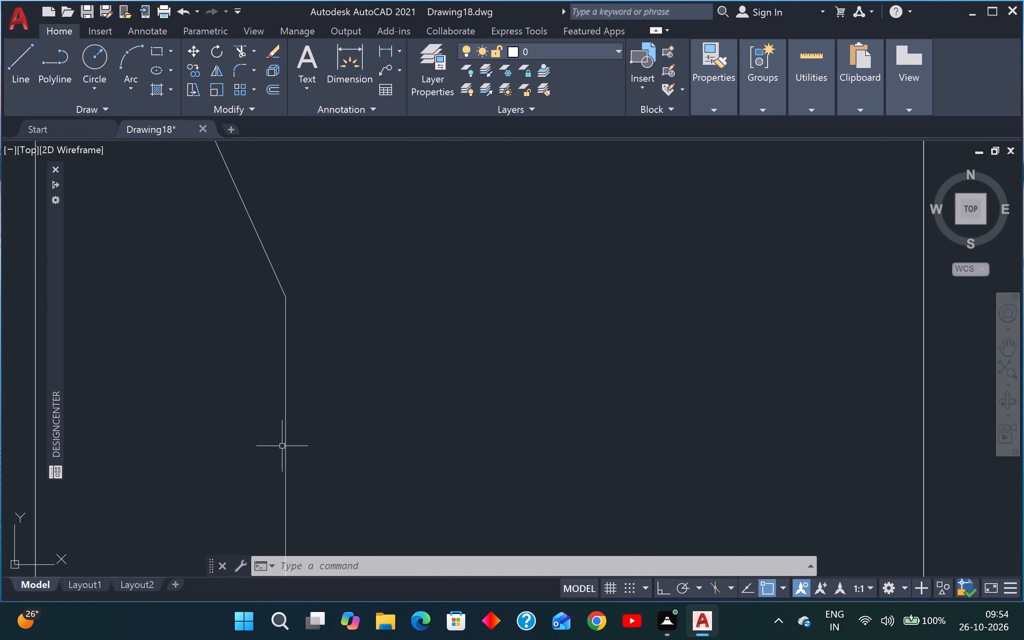
{"action": "key", "text": "f"}
{"action": "key", "text": "space"}
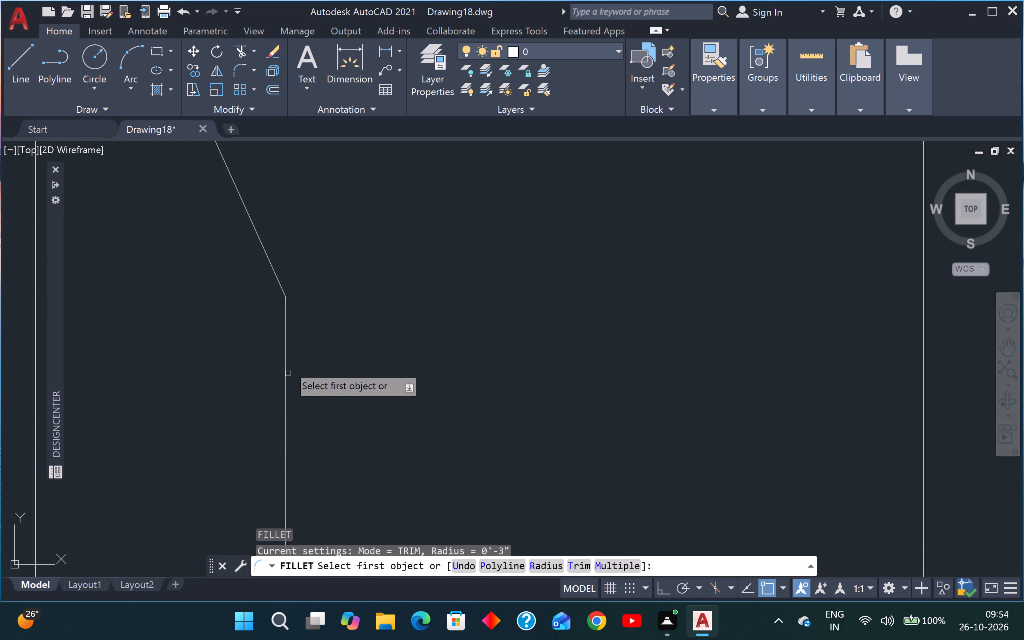
{"action": "left_click", "coordinate": [279, 283]}
{"action": "left_click", "coordinate": [284, 334]}
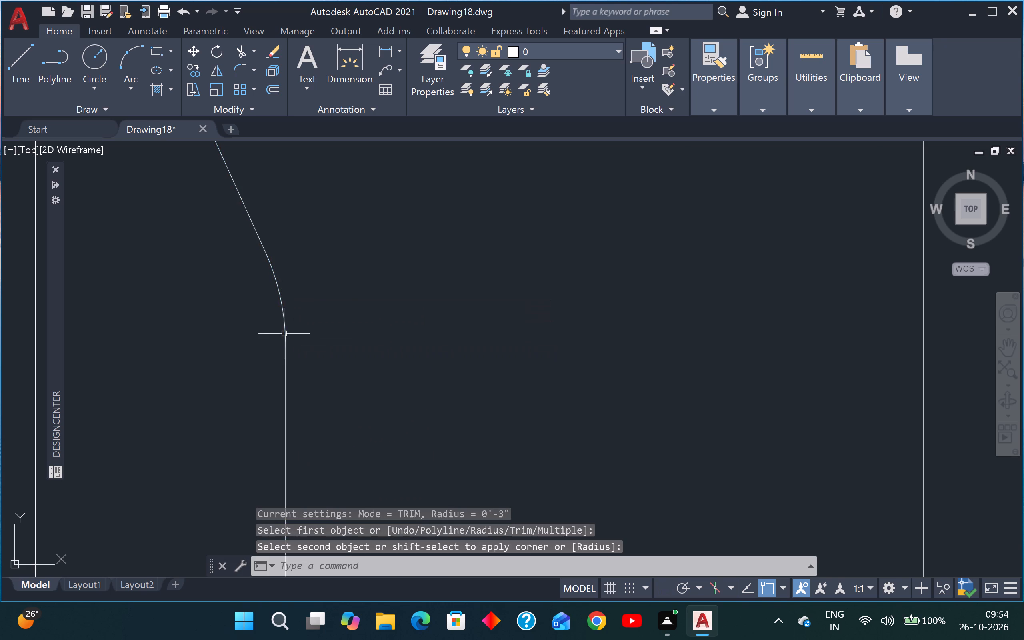
{"action": "scroll", "coordinate": [285, 334], "scroll_direction": "down", "scroll_amount": 9}
{"action": "scroll", "coordinate": [284, 334], "scroll_direction": "up", "scroll_amount": 3}
{"action": "key", "text": "Escape"}
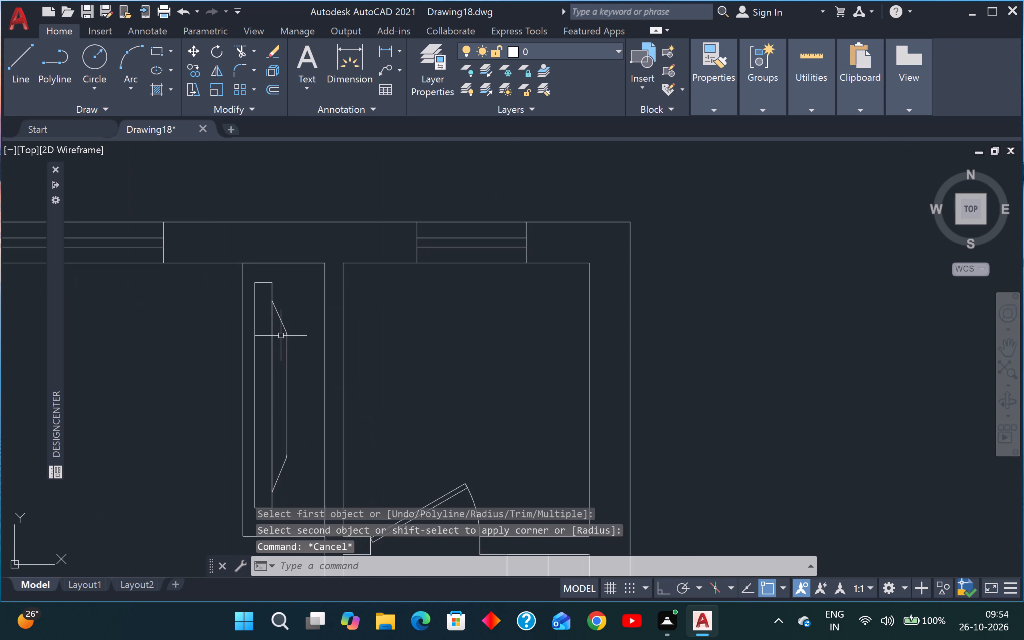
{"action": "key", "text": "Escape"}
{"action": "key", "text": "Escape"}
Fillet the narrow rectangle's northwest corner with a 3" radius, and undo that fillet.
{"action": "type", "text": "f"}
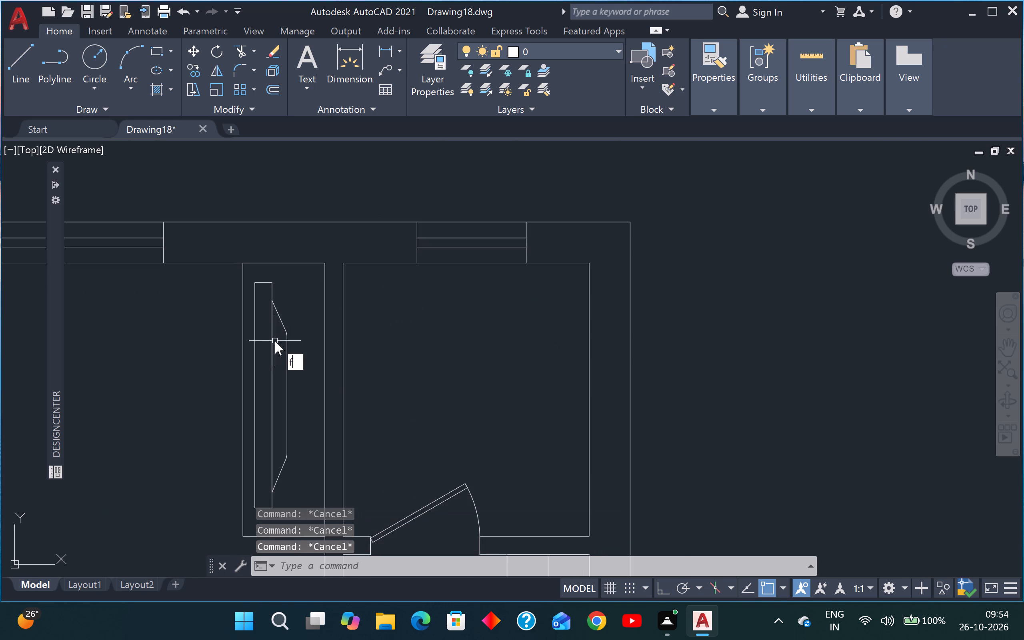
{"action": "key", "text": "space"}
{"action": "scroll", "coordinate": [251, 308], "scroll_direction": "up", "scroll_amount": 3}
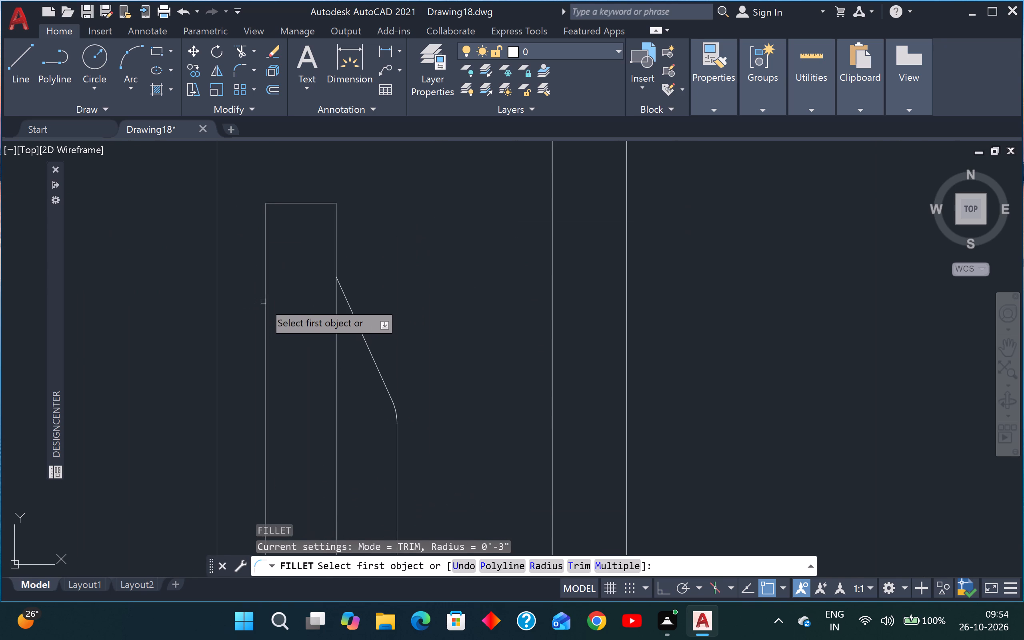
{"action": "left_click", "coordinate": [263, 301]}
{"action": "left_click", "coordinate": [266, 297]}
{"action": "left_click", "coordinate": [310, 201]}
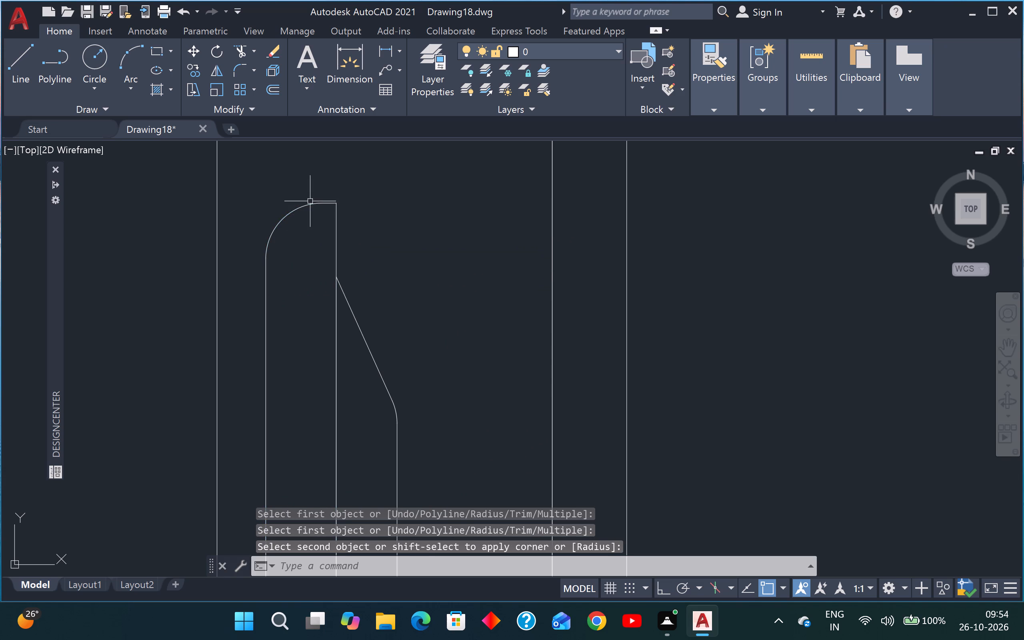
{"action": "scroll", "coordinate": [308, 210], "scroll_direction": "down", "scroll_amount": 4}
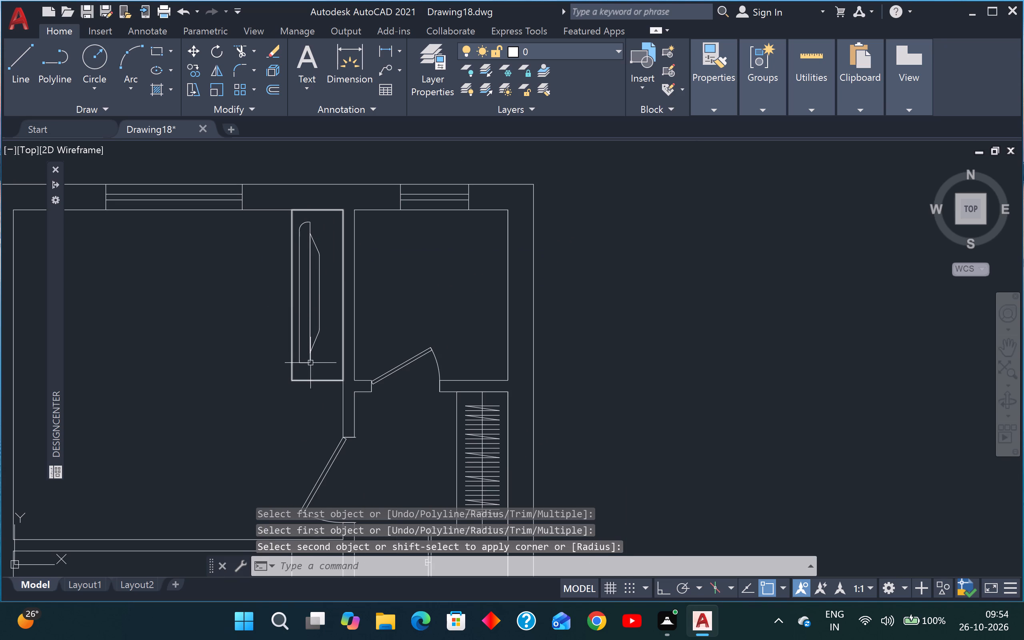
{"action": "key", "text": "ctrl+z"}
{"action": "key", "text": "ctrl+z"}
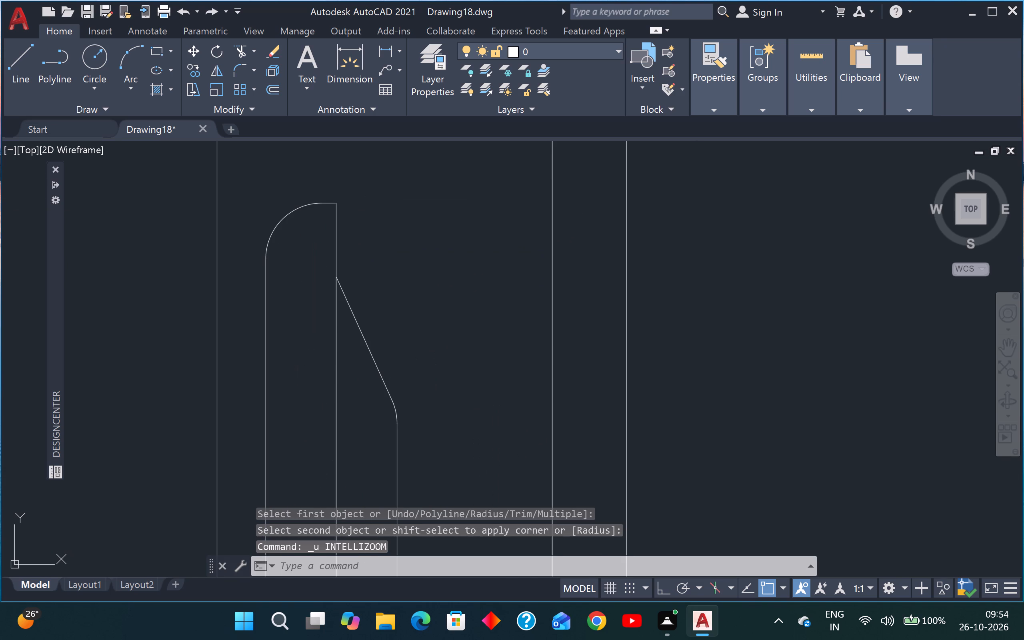
Fillet the narrow rectangle's northeast and southeast corners with a 3" radius.
{"action": "key", "text": "f"}
{"action": "key", "text": "space"}
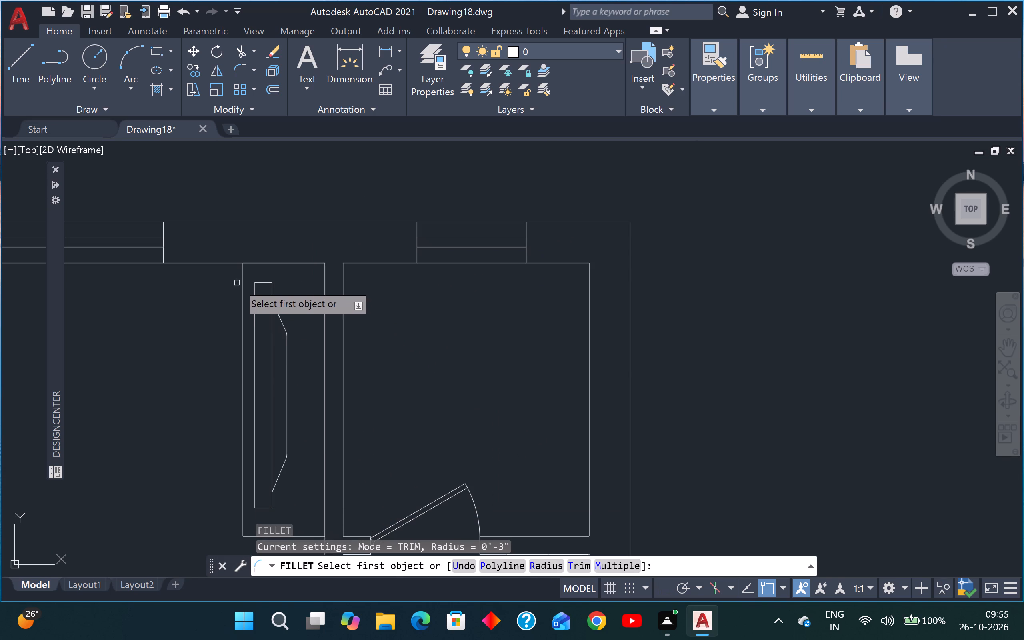
{"action": "scroll", "coordinate": [272, 306], "scroll_direction": "up", "scroll_amount": 3}
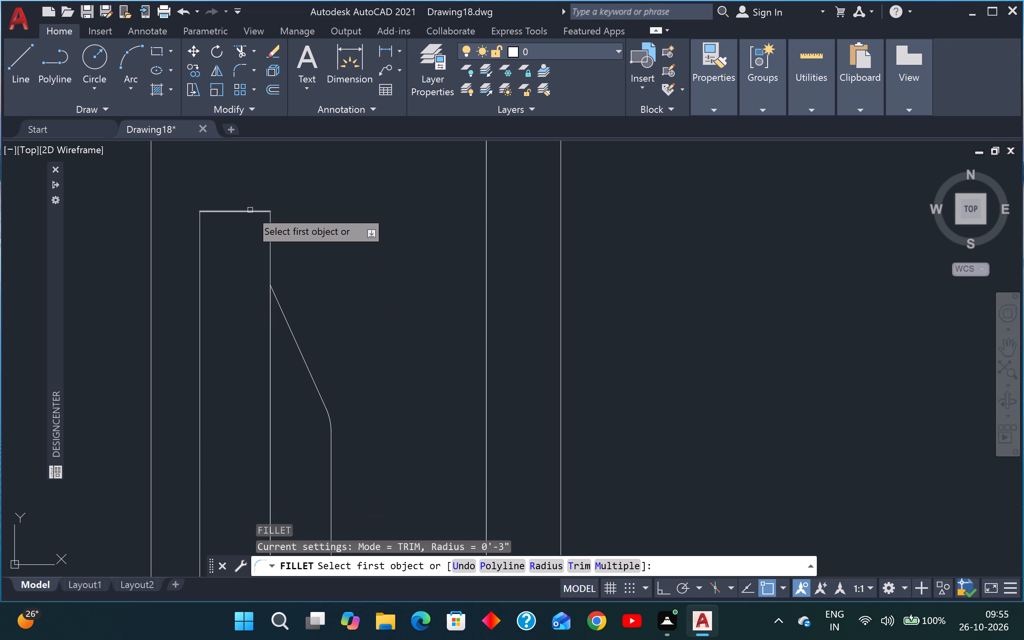
{"action": "left_click", "coordinate": [250, 210]}
{"action": "left_click", "coordinate": [271, 253]}
{"action": "scroll", "coordinate": [270, 253], "scroll_direction": "down", "scroll_amount": 2}
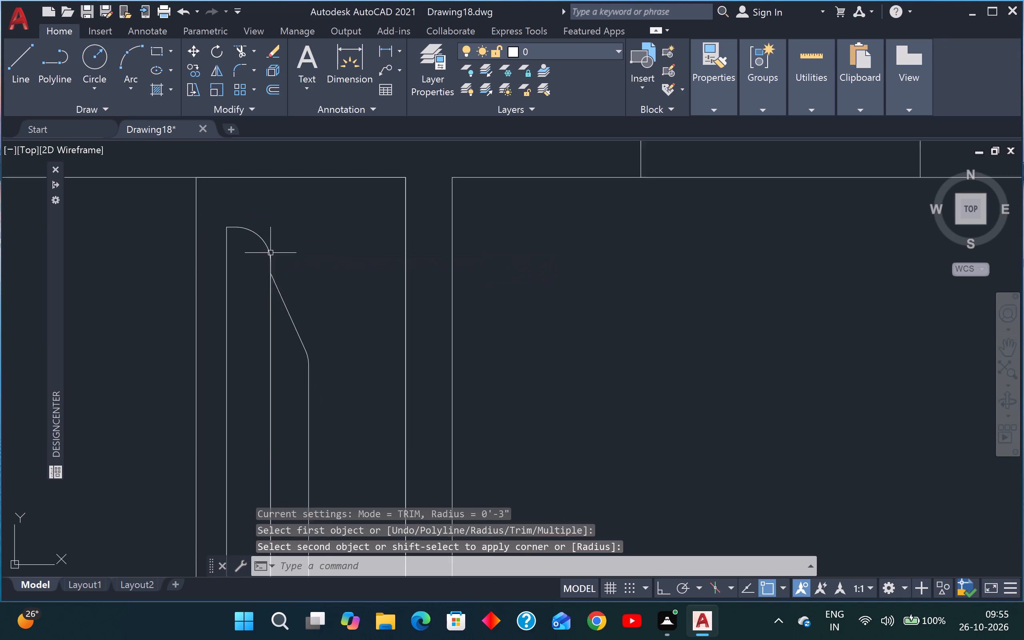
{"action": "scroll", "coordinate": [270, 253], "scroll_direction": "down", "scroll_amount": 1}
{"action": "key", "text": "space"}
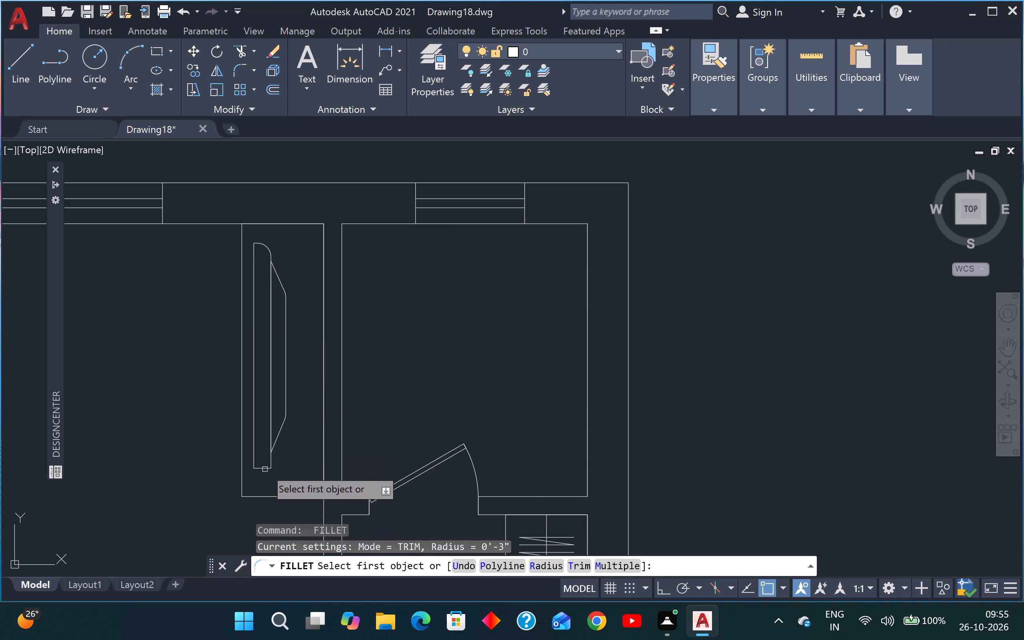
{"action": "left_click", "coordinate": [264, 467]}
{"action": "left_click", "coordinate": [269, 459]}
Draw a horizontal line with Ortho on, from near the middle of the thin shape's east edge eastward past the 1'6" by 5' rectangle.
{"action": "scroll", "coordinate": [274, 450], "scroll_direction": "down", "scroll_amount": 3}
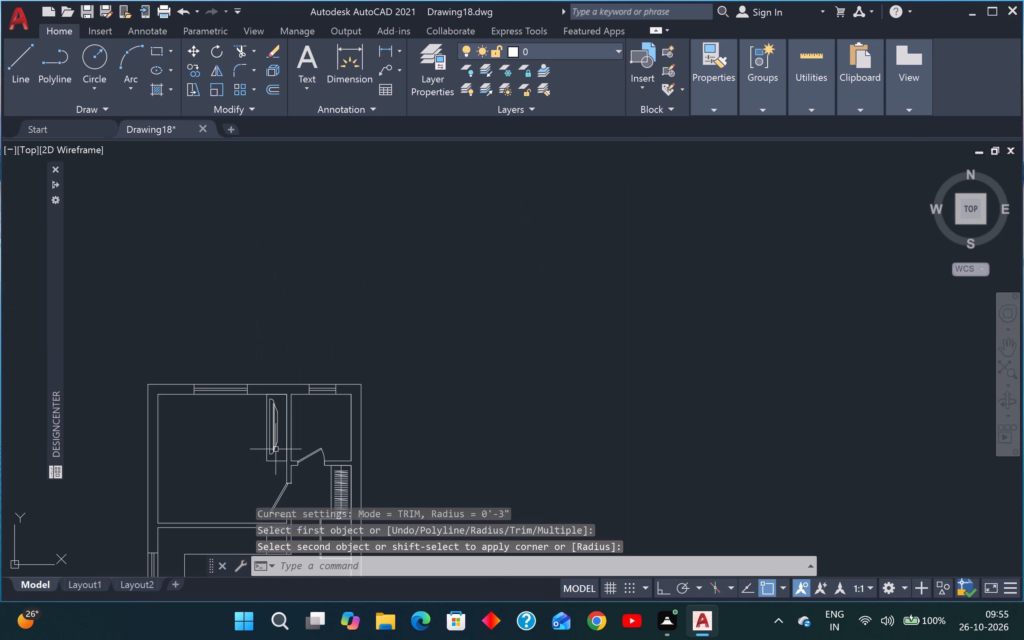
{"action": "scroll", "coordinate": [276, 449], "scroll_direction": "up", "scroll_amount": 2}
{"action": "key", "text": "l"}
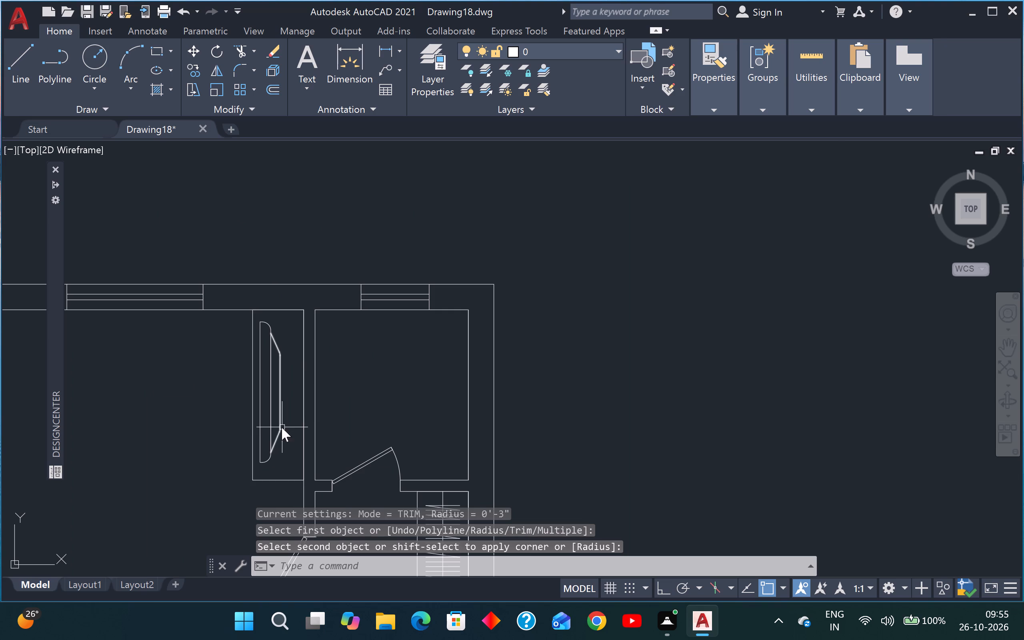
{"action": "key", "text": "space"}
{"action": "scroll", "coordinate": [283, 366], "scroll_direction": "up", "scroll_amount": 3}
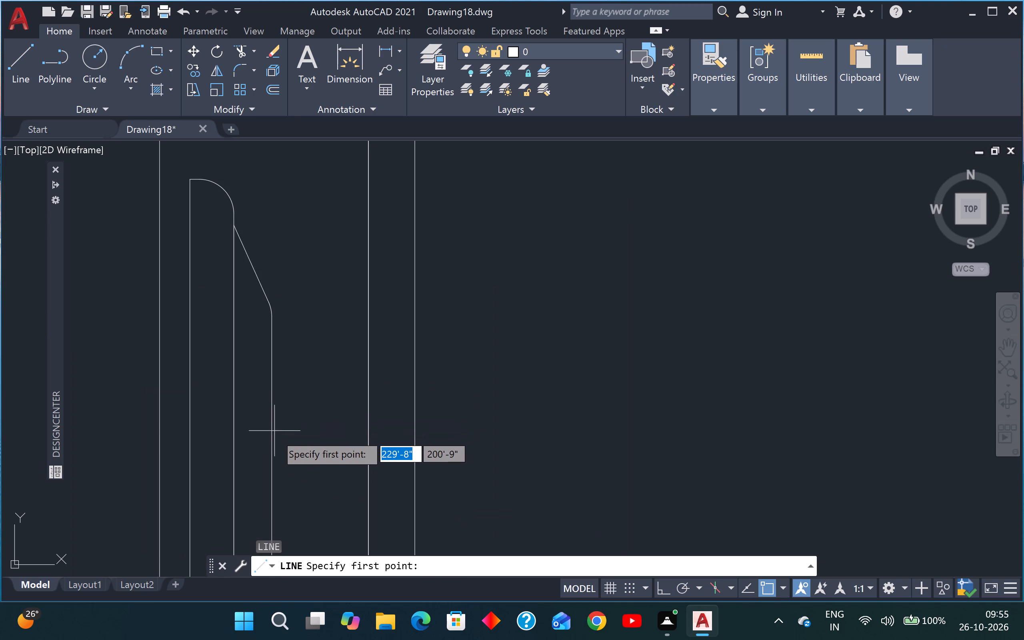
{"action": "left_click", "coordinate": [274, 468]}
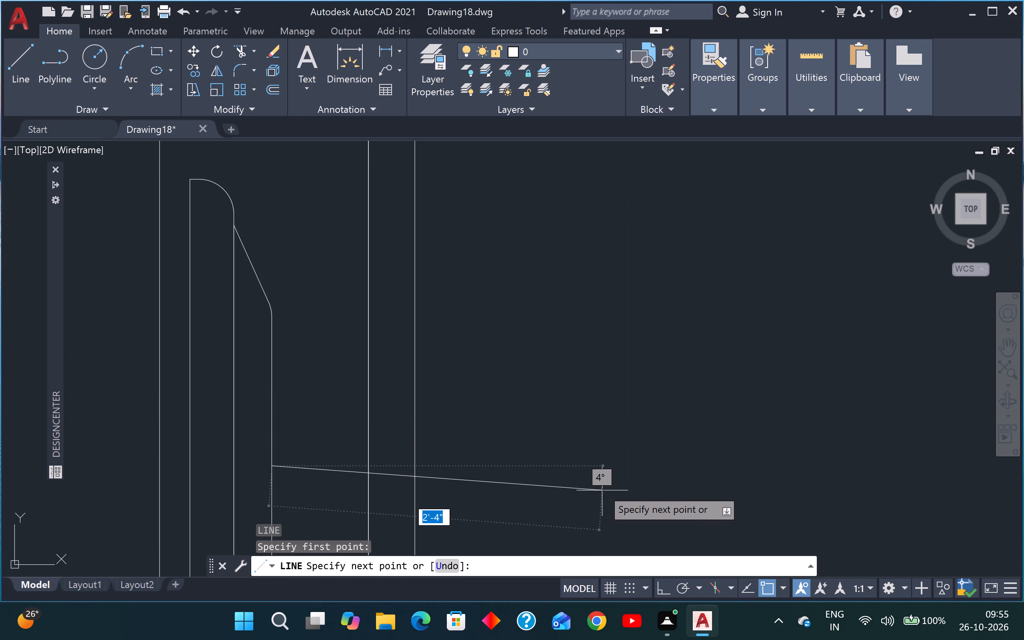
{"action": "key", "text": "F8"}
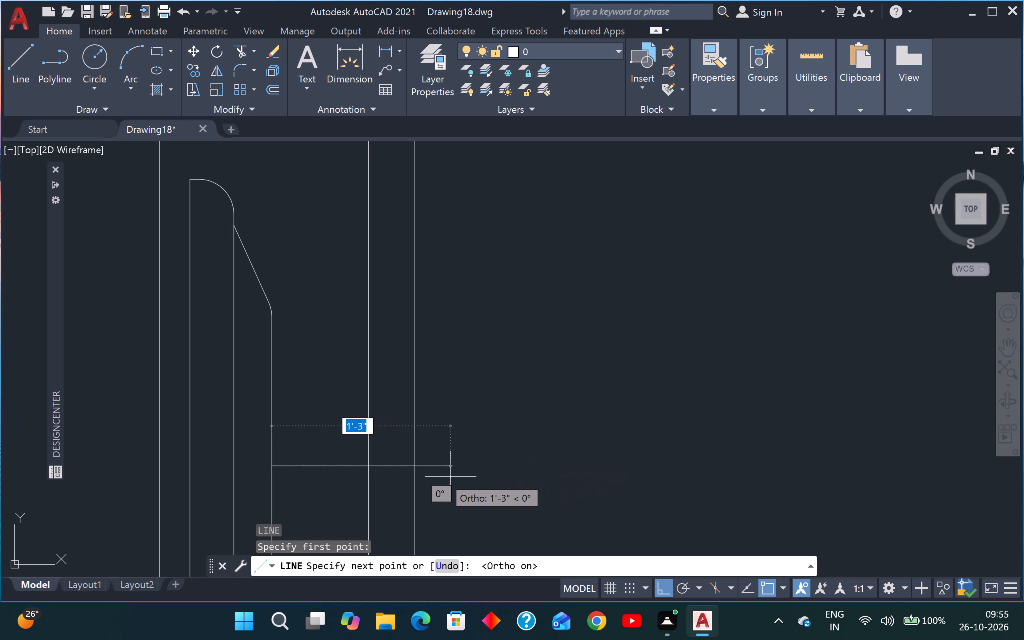
{"action": "left_click", "coordinate": [398, 472]}
{"action": "key", "text": "Escape"}
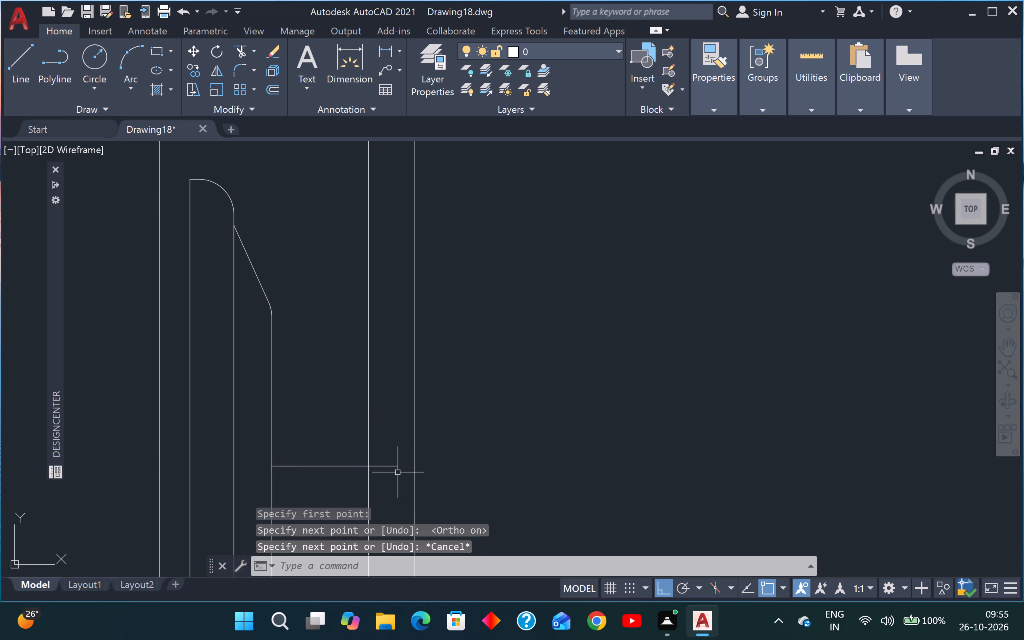
Trim the part of the horizontal line that extends east of the 1'6" by 5' rectangle.
{"action": "key", "text": "t"}
{"action": "type", "text": "r"}
{"action": "key", "text": "space"}
{"action": "left_click", "coordinate": [389, 482]}
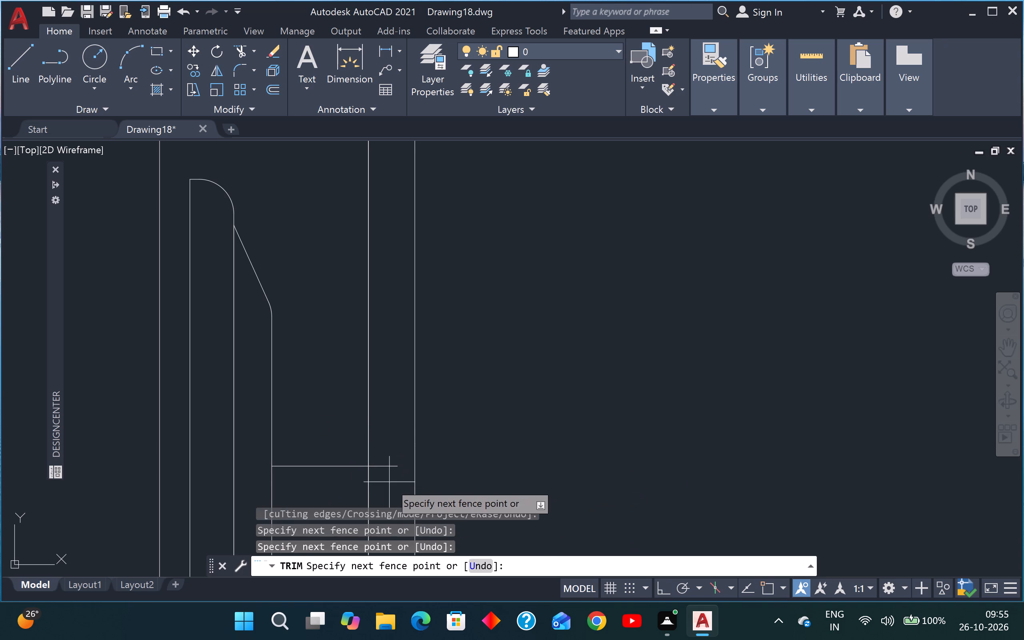
{"action": "left_click", "coordinate": [374, 448]}
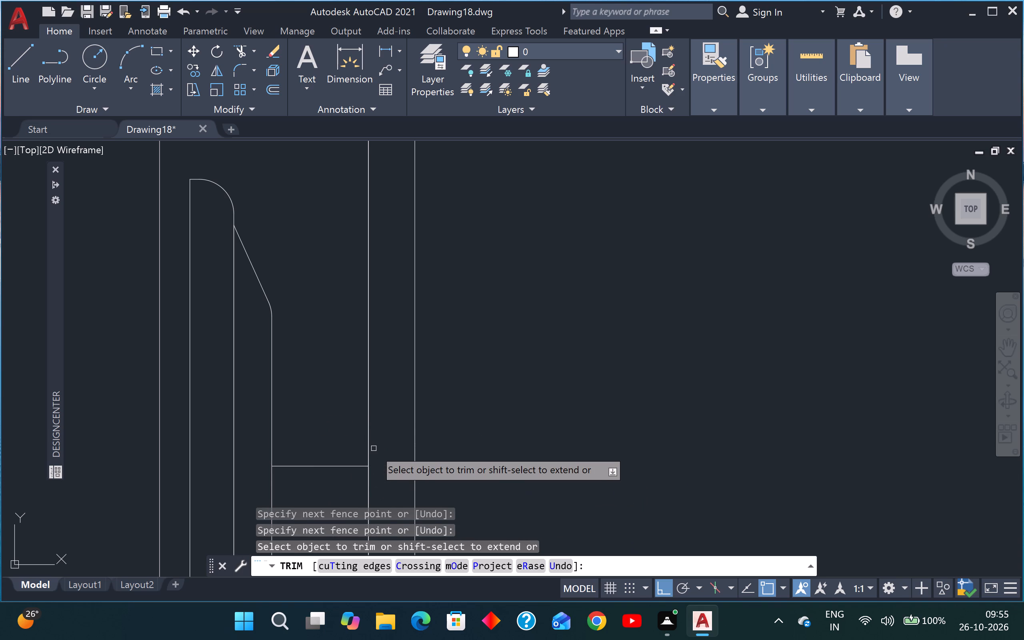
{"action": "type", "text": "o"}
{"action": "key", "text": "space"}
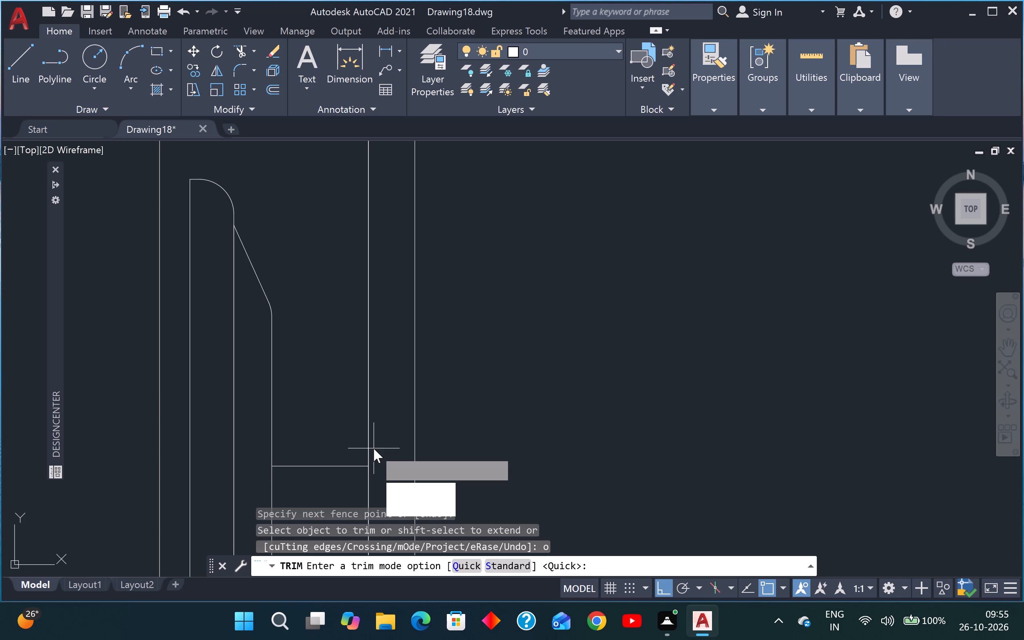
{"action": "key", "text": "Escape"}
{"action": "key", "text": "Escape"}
Offset the horizontal line by 1" to both its north and south sides.
{"action": "type", "text": "o"}
{"action": "key", "text": "space"}
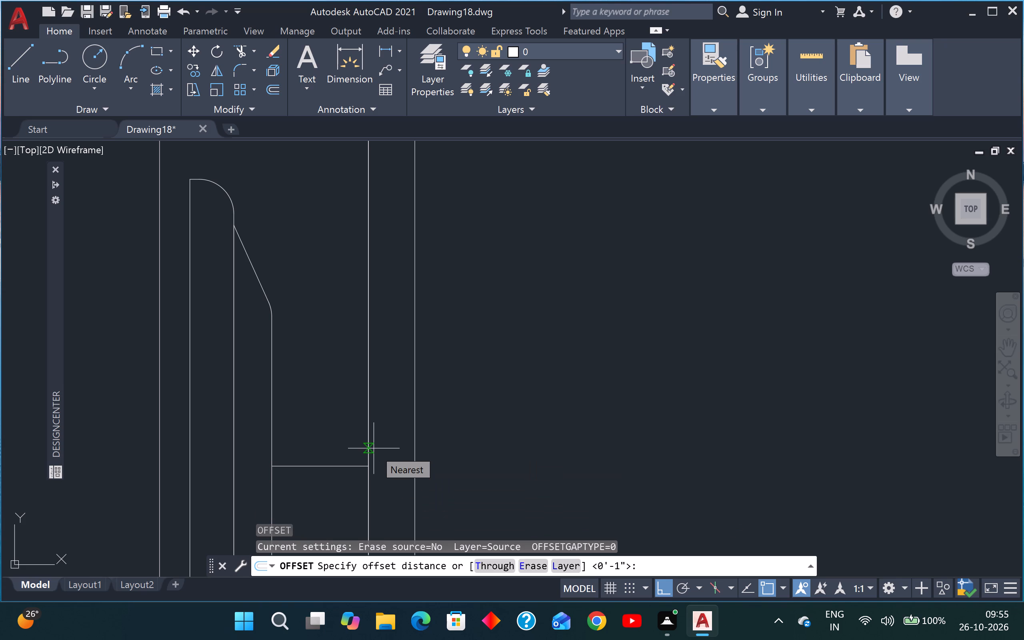
{"action": "key", "text": "End"}
{"action": "key", "text": "End"}
{"action": "key", "text": "Return"}
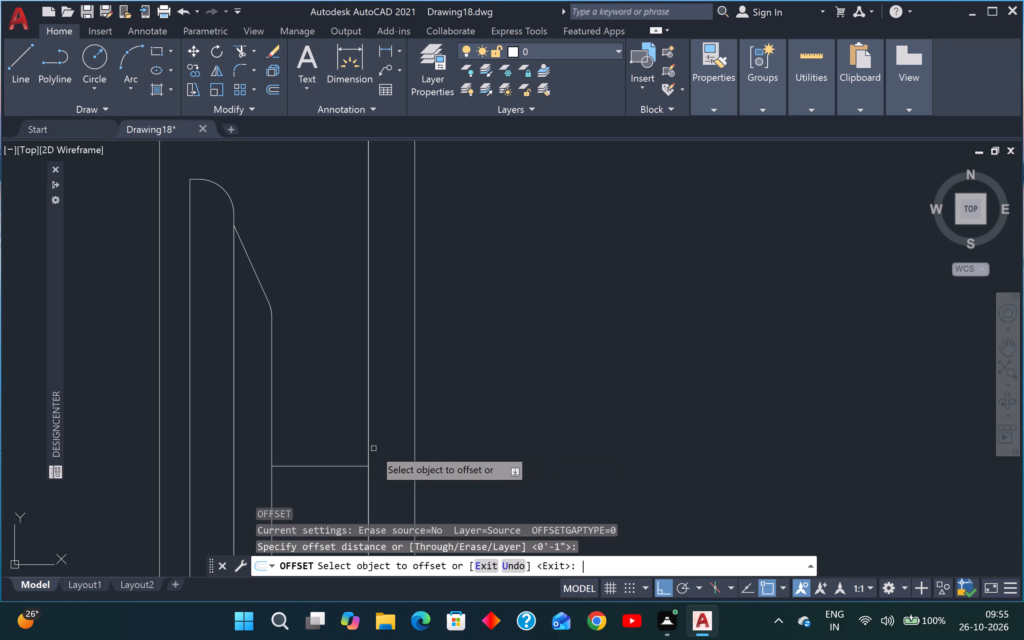
{"action": "left_click", "coordinate": [326, 465]}
{"action": "left_click", "coordinate": [309, 401]}
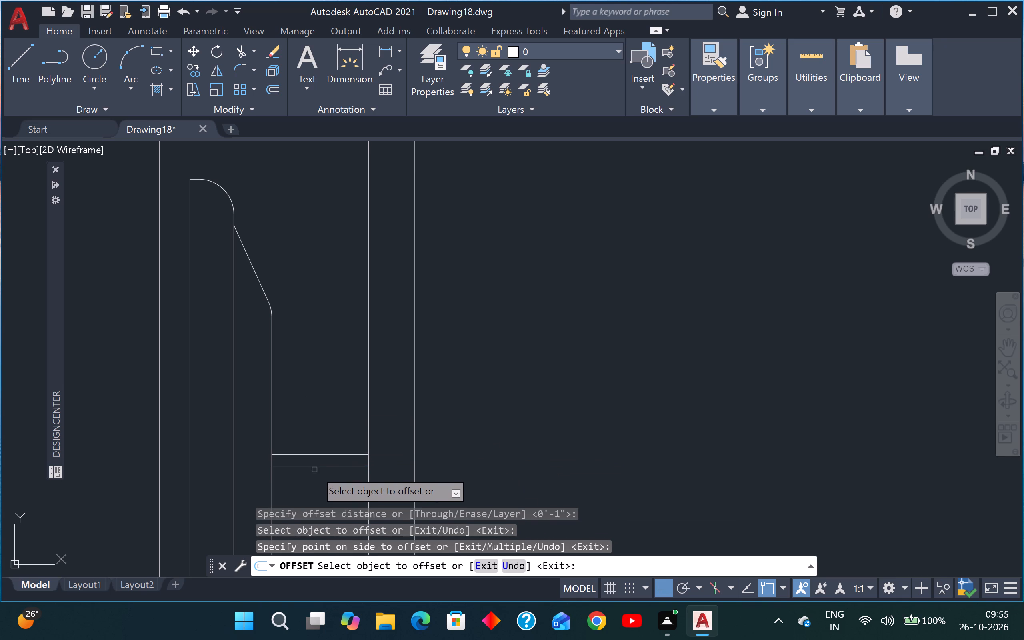
{"action": "left_click", "coordinate": [318, 466]}
{"action": "left_click", "coordinate": [308, 502]}
{"action": "key", "text": "Escape"}
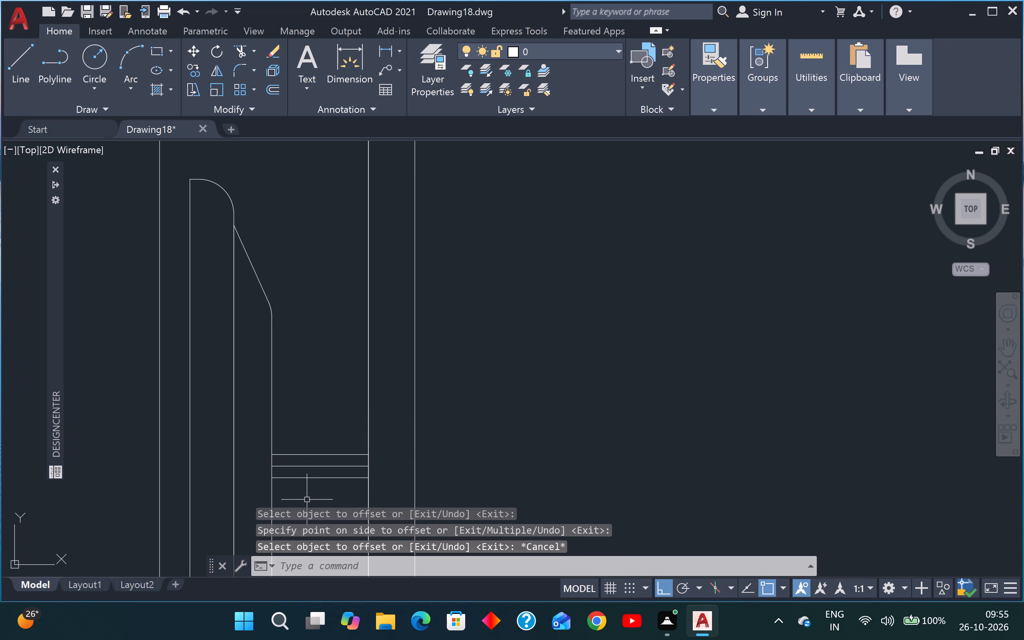
{"action": "key", "text": "Escape"}
Trim away the middle horizontal line and the thin shape's east edge segment between the two offset lines.
{"action": "key", "text": "t"}
{"action": "type", "text": "r"}
{"action": "key", "text": "space"}
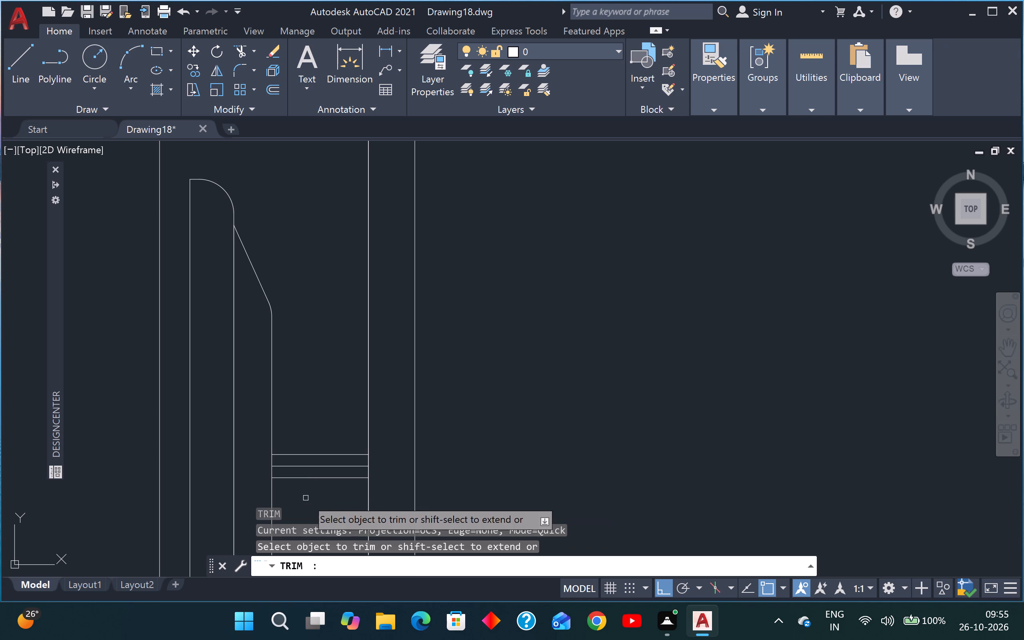
{"action": "scroll", "coordinate": [307, 481], "scroll_direction": "up", "scroll_amount": 3}
{"action": "left_click", "coordinate": [304, 412]}
{"action": "left_click", "coordinate": [282, 432]}
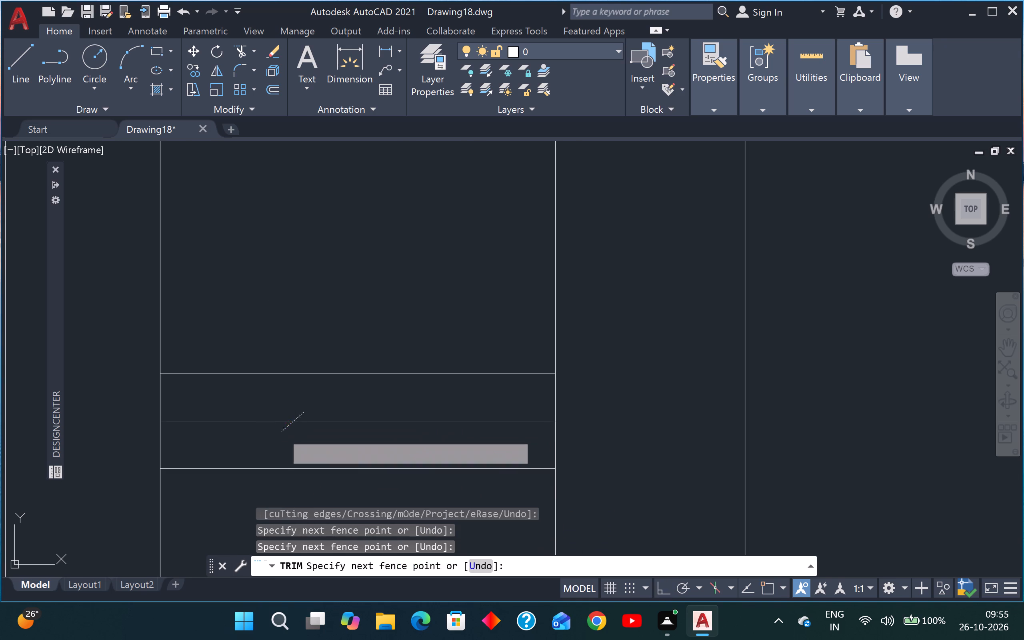
{"action": "left_click_drag", "start_coordinate": [275, 415], "coordinate": [267, 416]}
{"action": "left_click_drag", "start_coordinate": [102, 412], "coordinate": [109, 409]}
{"action": "left_click", "coordinate": [188, 395]}
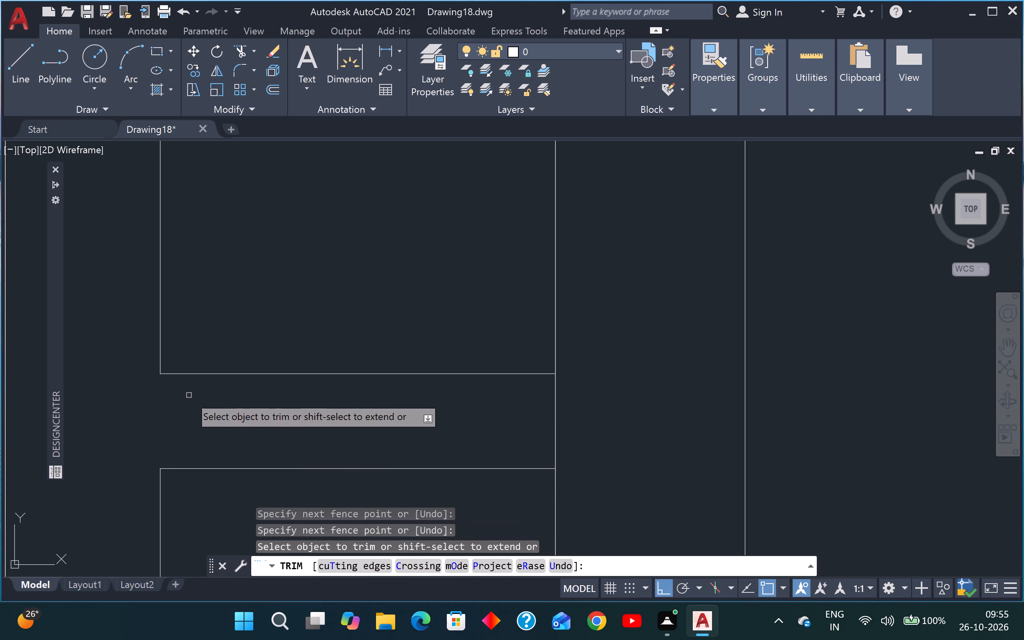
{"action": "scroll", "coordinate": [193, 402], "scroll_direction": "down", "scroll_amount": 7}
{"action": "middle_click_drag", "start_coordinate": [148, 453], "coordinate": [240, 449]}
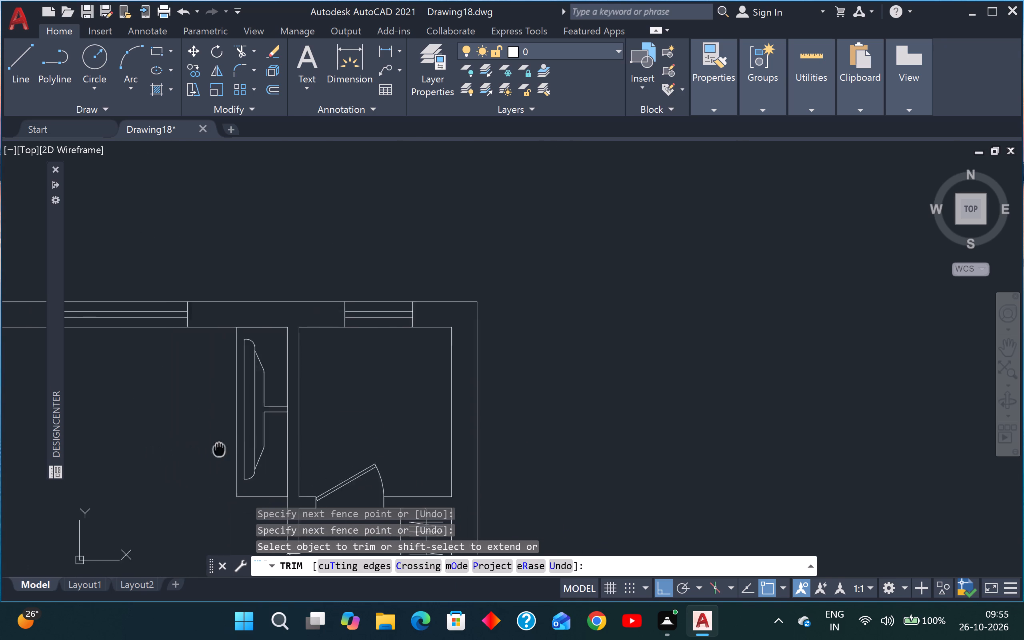
{"action": "middle_click_drag", "start_coordinate": [240, 449], "coordinate": [275, 450]}
{"action": "scroll", "coordinate": [347, 411], "scroll_direction": "up", "scroll_amount": 3}
{"action": "key", "text": "Escape"}
{"action": "key", "text": "Escape"}
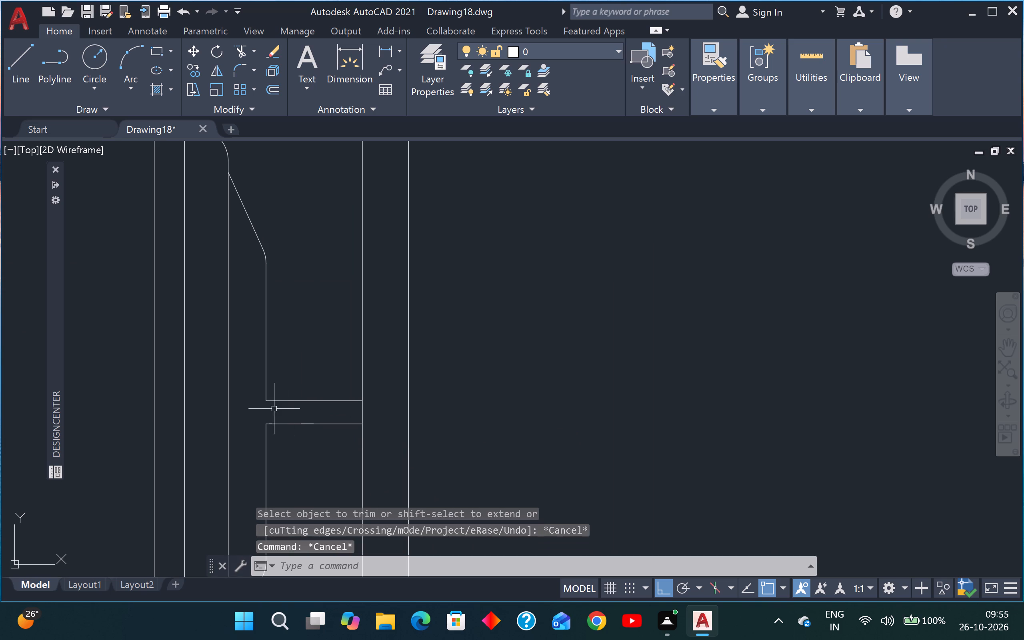
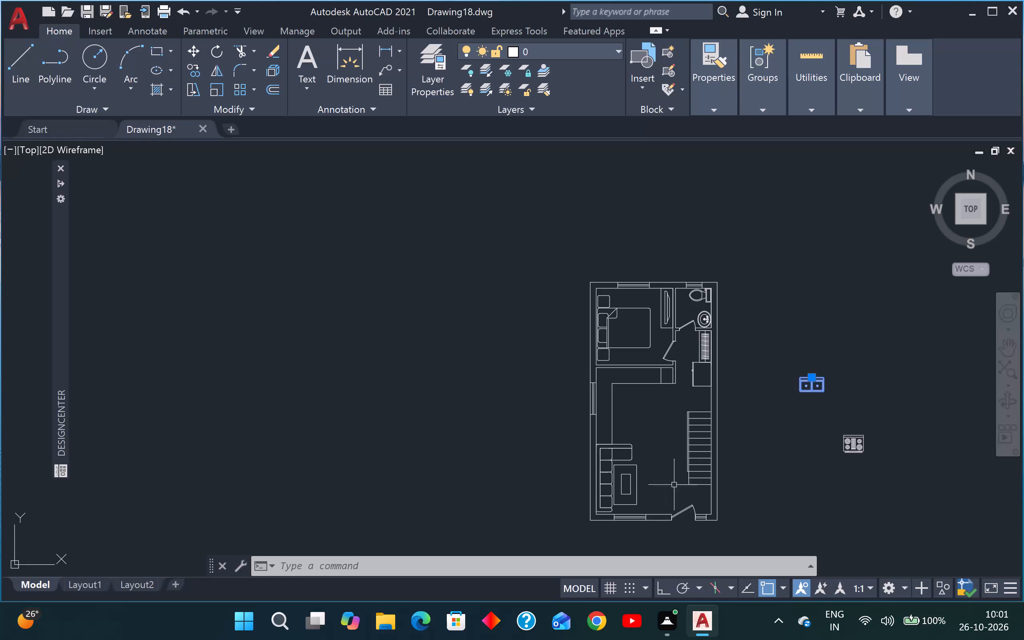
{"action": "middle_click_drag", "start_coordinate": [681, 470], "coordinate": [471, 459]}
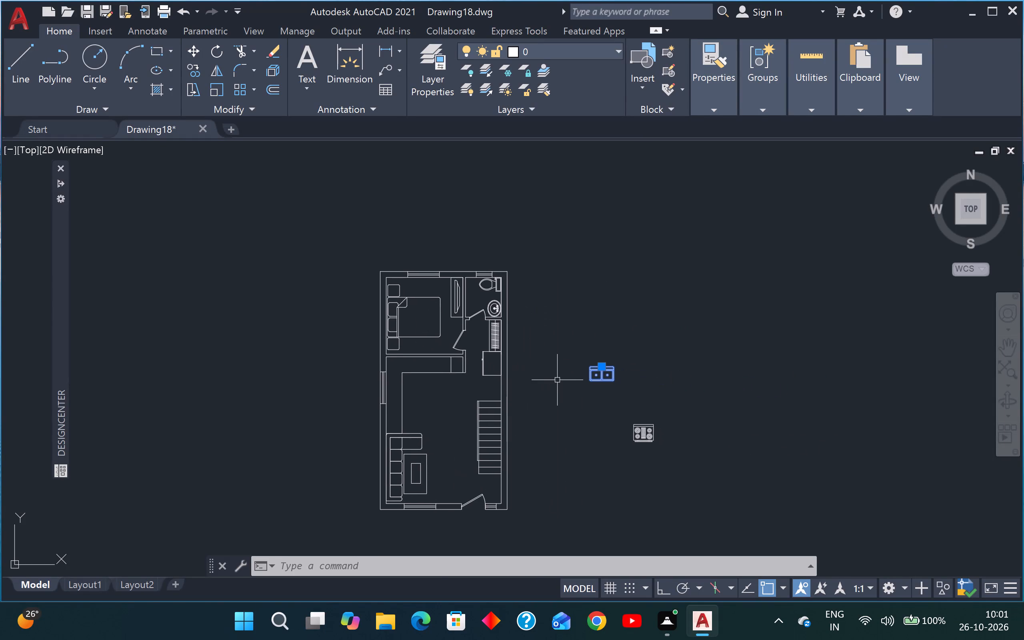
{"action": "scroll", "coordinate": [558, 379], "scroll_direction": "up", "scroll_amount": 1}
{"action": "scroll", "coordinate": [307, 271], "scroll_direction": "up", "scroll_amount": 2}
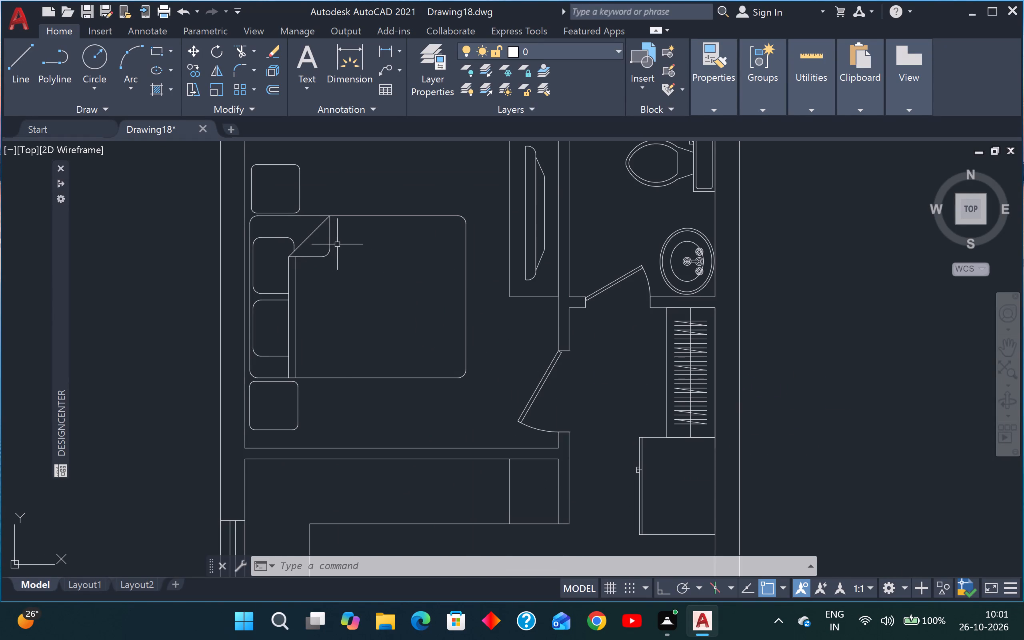
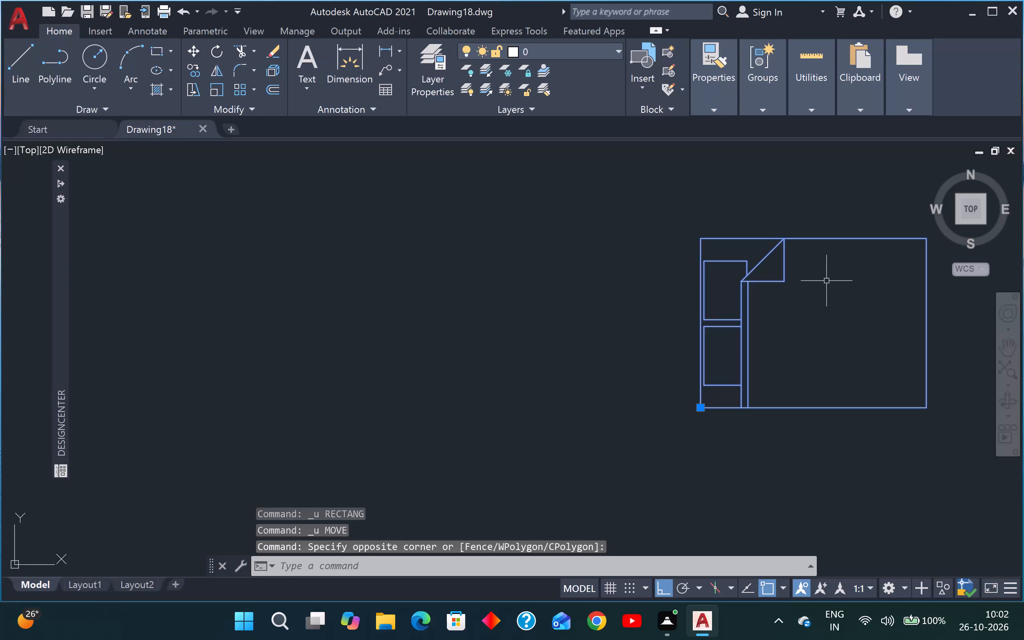
Move the bed block from outside the plan into the upper-left bedroom, with its headboard just off the west wall.
{"action": "type", "text": "m"}
{"action": "key", "text": "space"}
{"action": "left_click", "coordinate": [832, 318]}
{"action": "scroll", "coordinate": [831, 316], "scroll_direction": "down", "scroll_amount": 4}
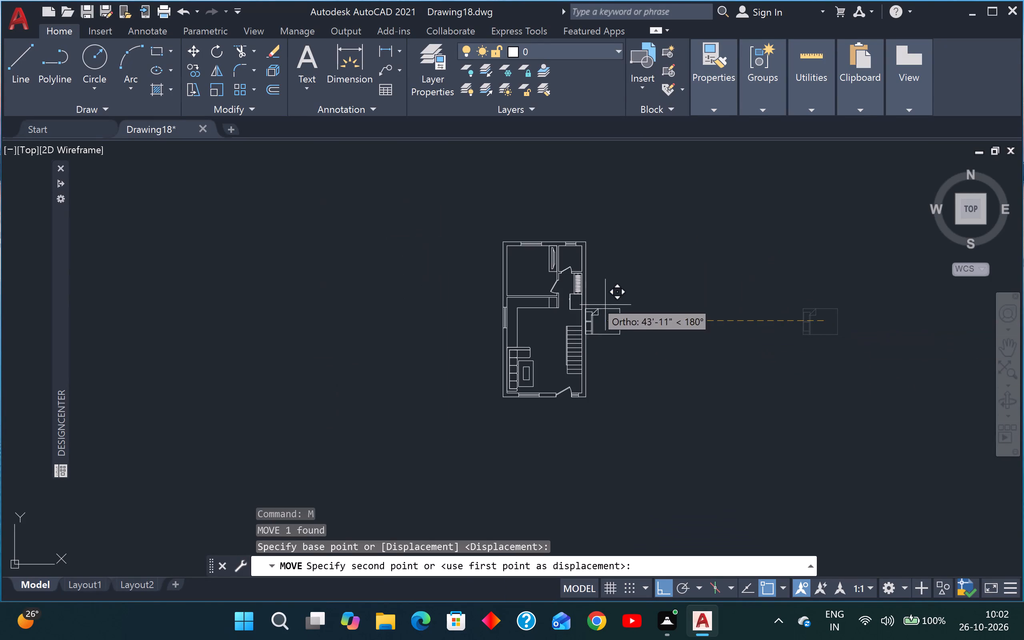
{"action": "key", "text": "F8"}
{"action": "scroll", "coordinate": [523, 271], "scroll_direction": "up", "scroll_amount": 3}
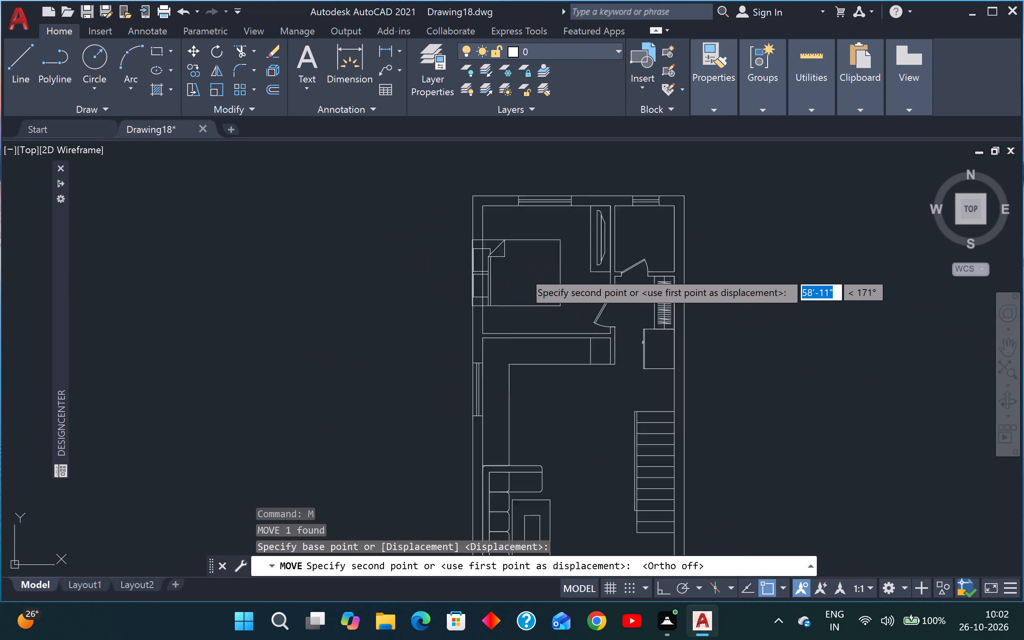
{"action": "scroll", "coordinate": [541, 268], "scroll_direction": "up", "scroll_amount": 2}
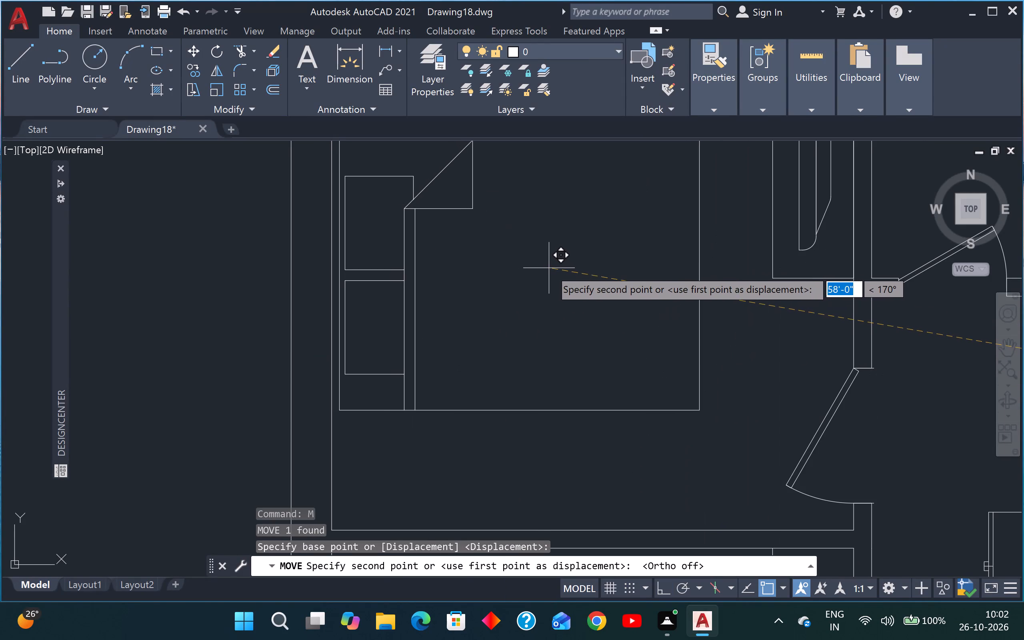
{"action": "left_click", "coordinate": [549, 268]}
{"action": "scroll", "coordinate": [549, 268], "scroll_direction": "down", "scroll_amount": 4}
{"action": "middle_click_drag", "start_coordinate": [550, 271], "coordinate": [550, 355]}
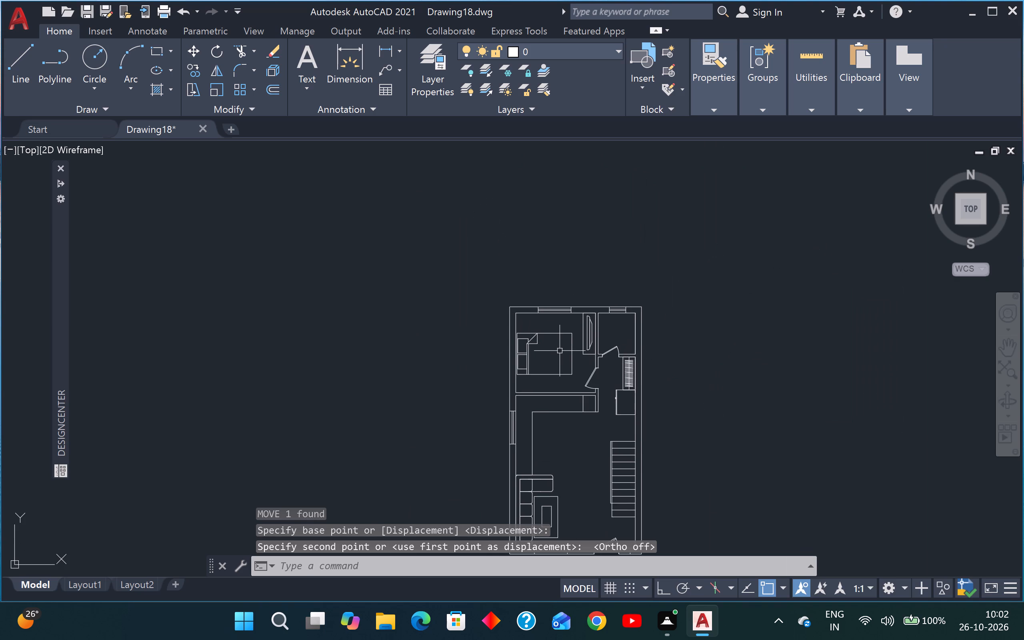
{"action": "key", "text": "Escape"}
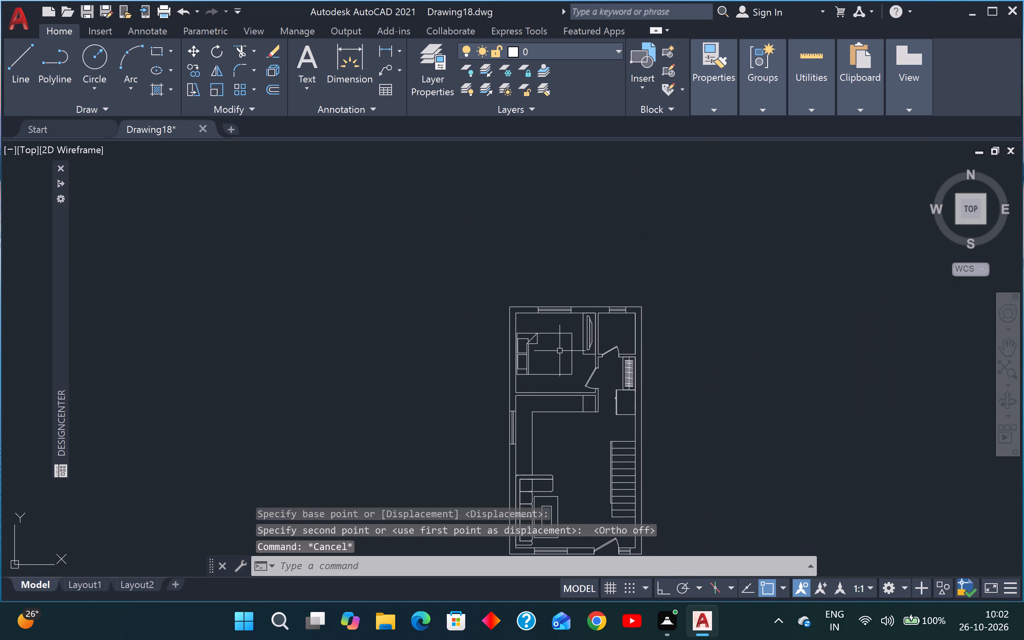
Draw a 1'6" by 1'6" rectangle as a nightstand on the upper side of the bed, near the headboard.
{"action": "type", "text": "rec"}
{"action": "key", "text": "space"}
{"action": "scroll", "coordinate": [518, 327], "scroll_direction": "up", "scroll_amount": 3}
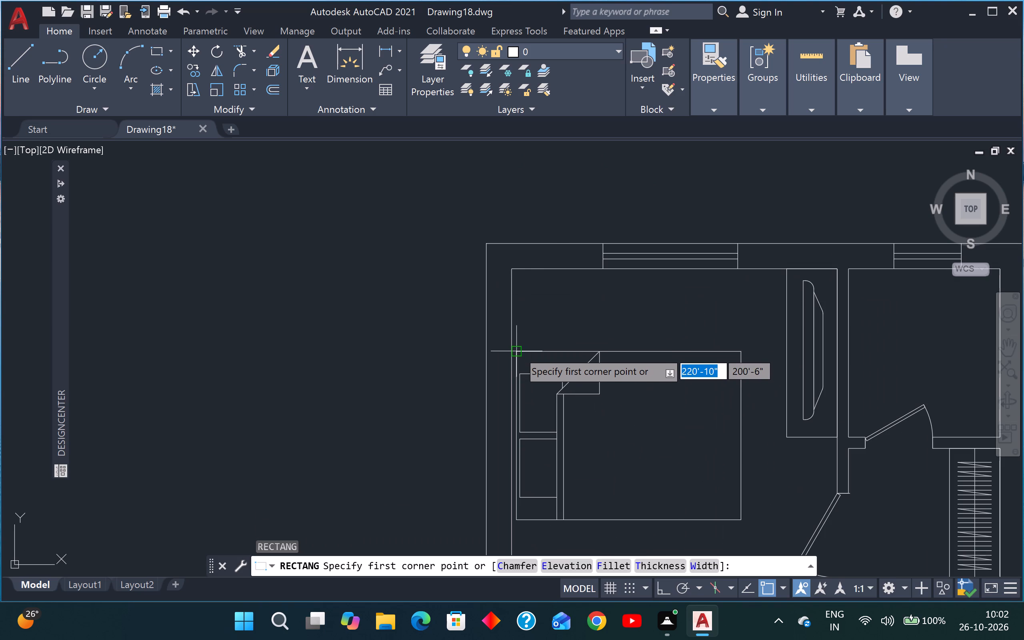
{"action": "left_click", "coordinate": [526, 343]}
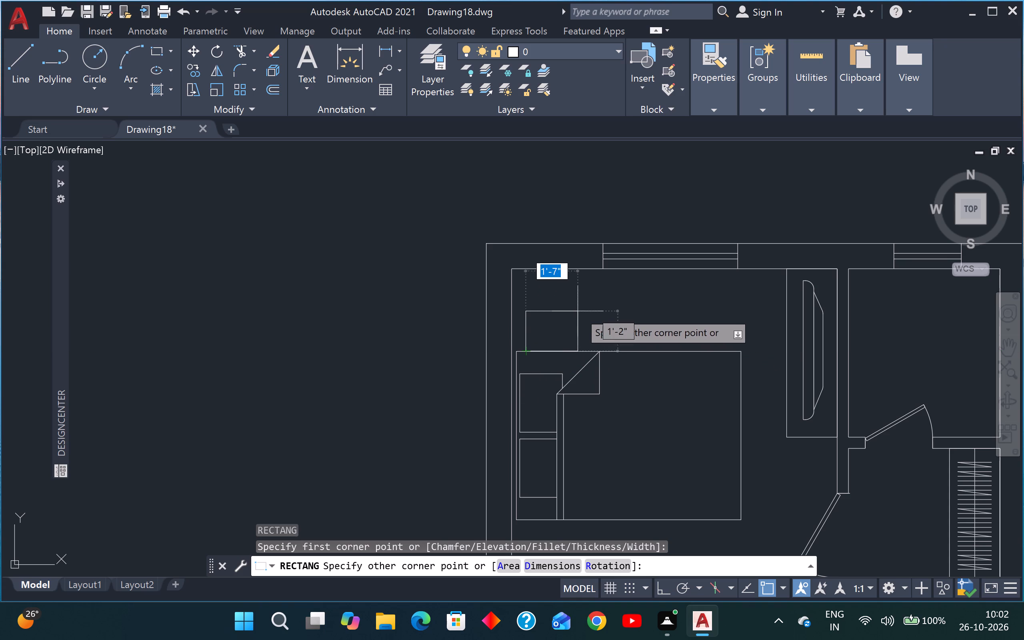
{"action": "key", "text": "1"}
{"action": "key", "text": "apostrophe"}
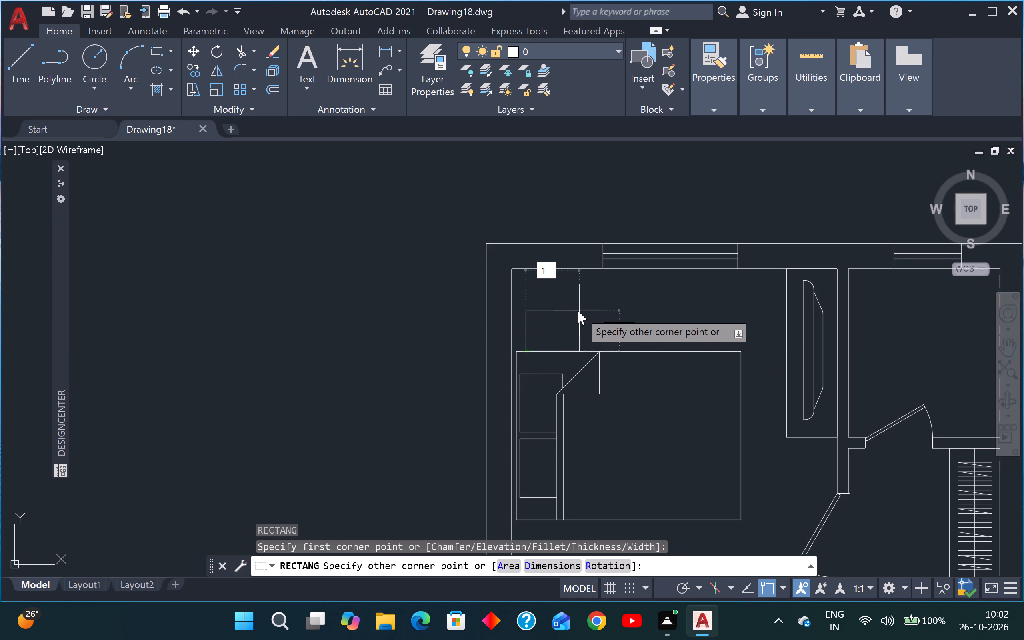
{"action": "key", "text": "6"}
{"action": "key", "text": "shift+quotedbl"}
{"action": "key", "text": "Tab"}
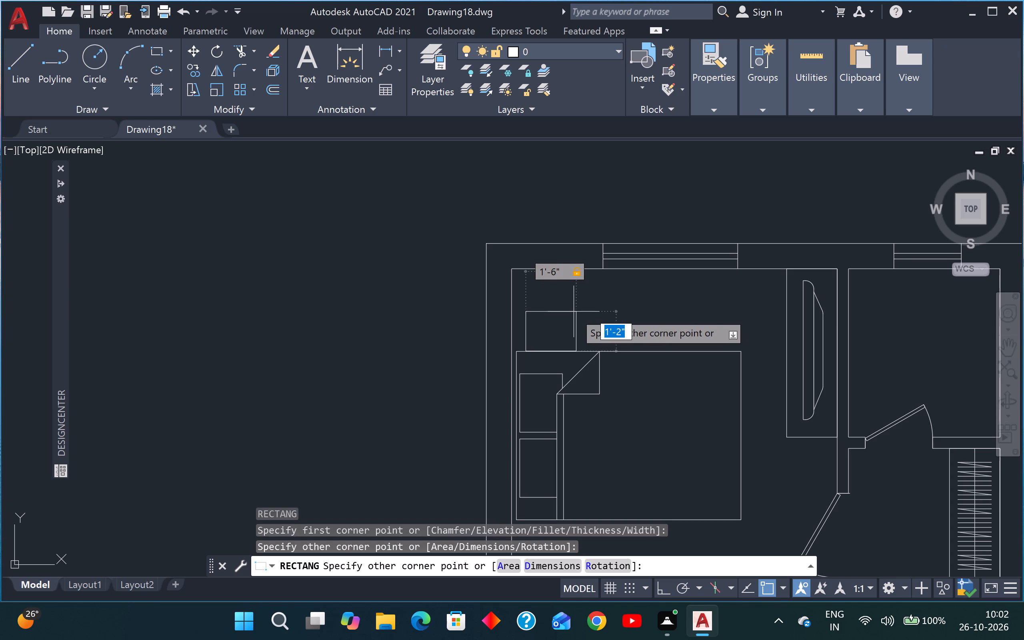
{"action": "key", "text": "1"}
{"action": "key", "text": "apostrophe"}
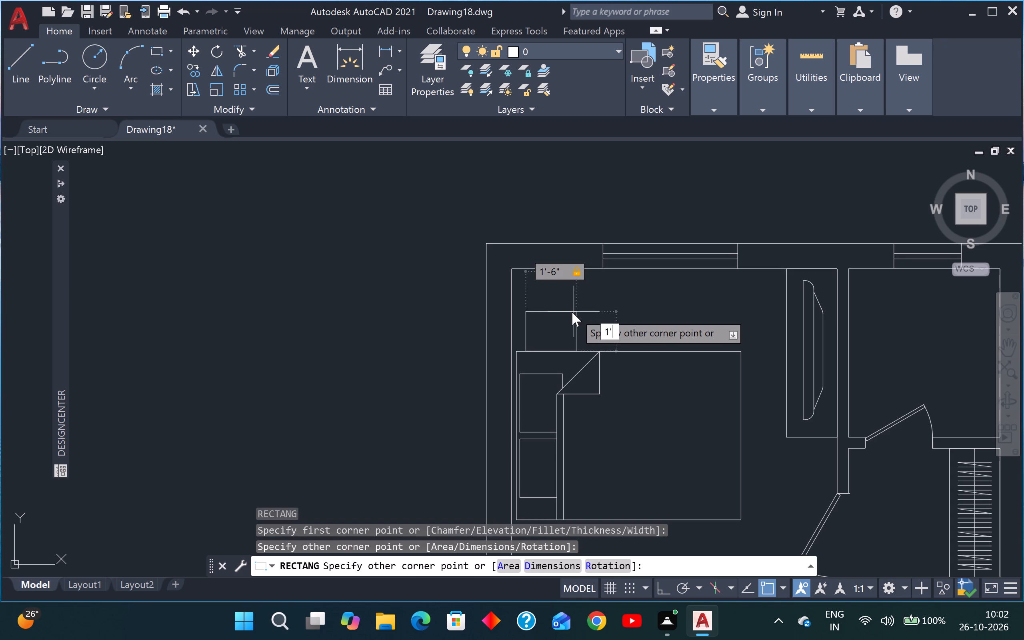
{"action": "key", "text": "6"}
{"action": "key", "text": "shift+quotedbl"}
{"action": "key", "text": "Return"}
Move the nightstand square so its lower-left corner meets the bed's upper-left corner.
{"action": "scroll", "coordinate": [574, 312], "scroll_direction": "down", "scroll_amount": 3}
{"action": "scroll", "coordinate": [573, 312], "scroll_direction": "up", "scroll_amount": 4}
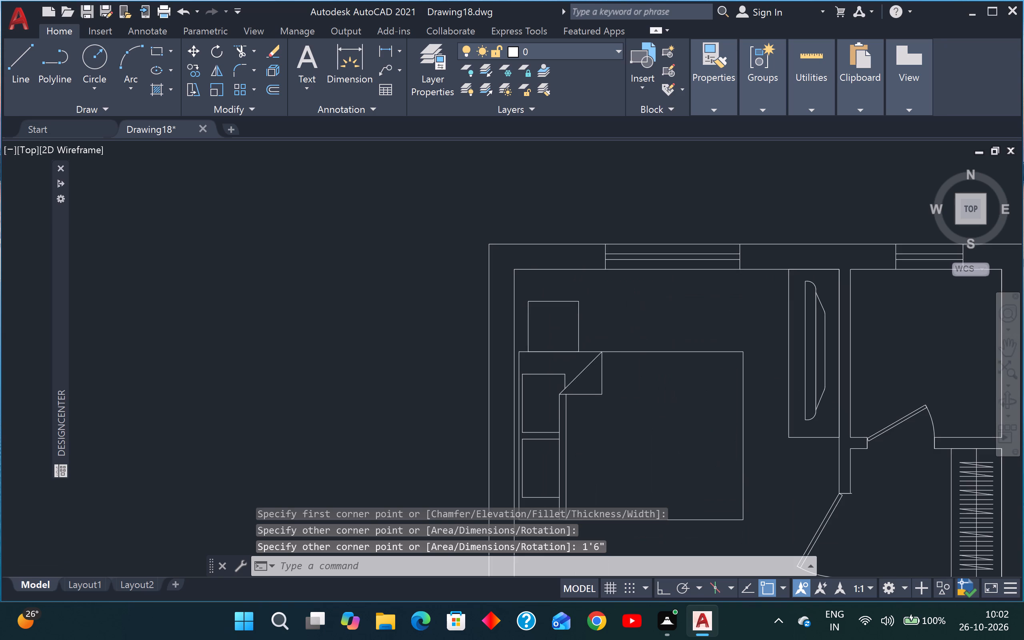
{"action": "left_click", "coordinate": [601, 297]}
{"action": "left_click", "coordinate": [568, 315]}
{"action": "type", "text": "m"}
{"action": "key", "text": "space"}
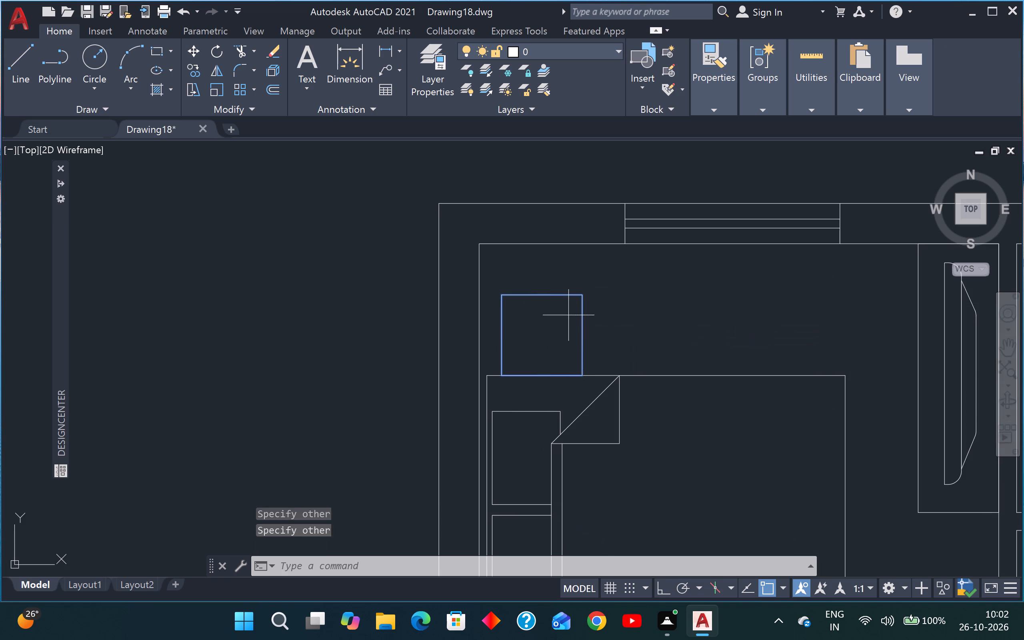
{"action": "left_click", "coordinate": [500, 374]}
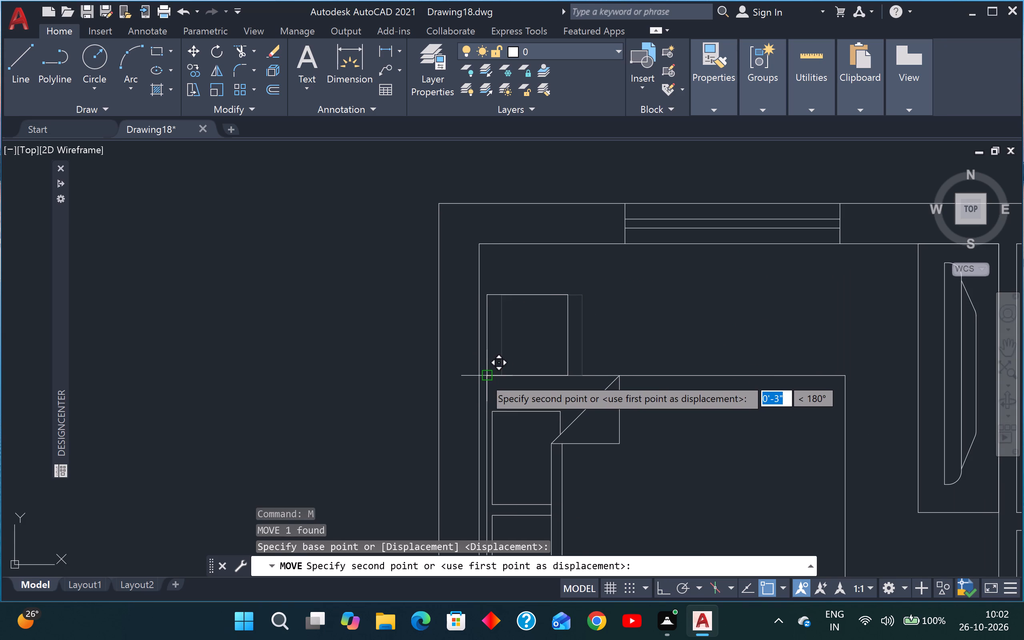
{"action": "left_click", "coordinate": [484, 377]}
Copy the nightstand to the opposite side of the bed, with its upper-left corner on the bed's lower-left corner.
{"action": "left_click_drag", "start_coordinate": [552, 278], "coordinate": [543, 284]}
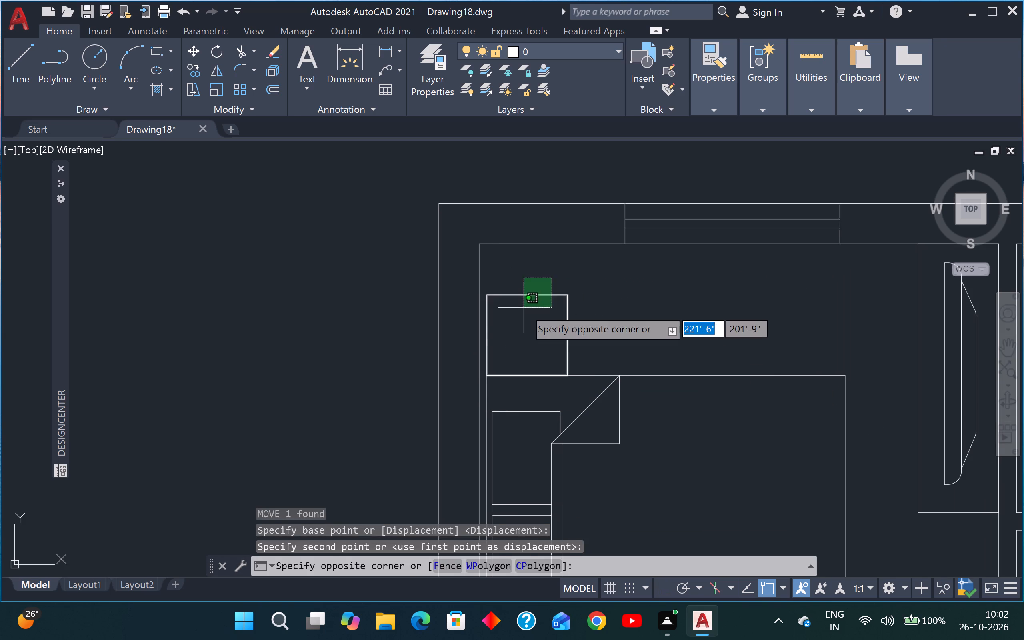
{"action": "left_click", "coordinate": [524, 308]}
{"action": "key", "text": "c"}
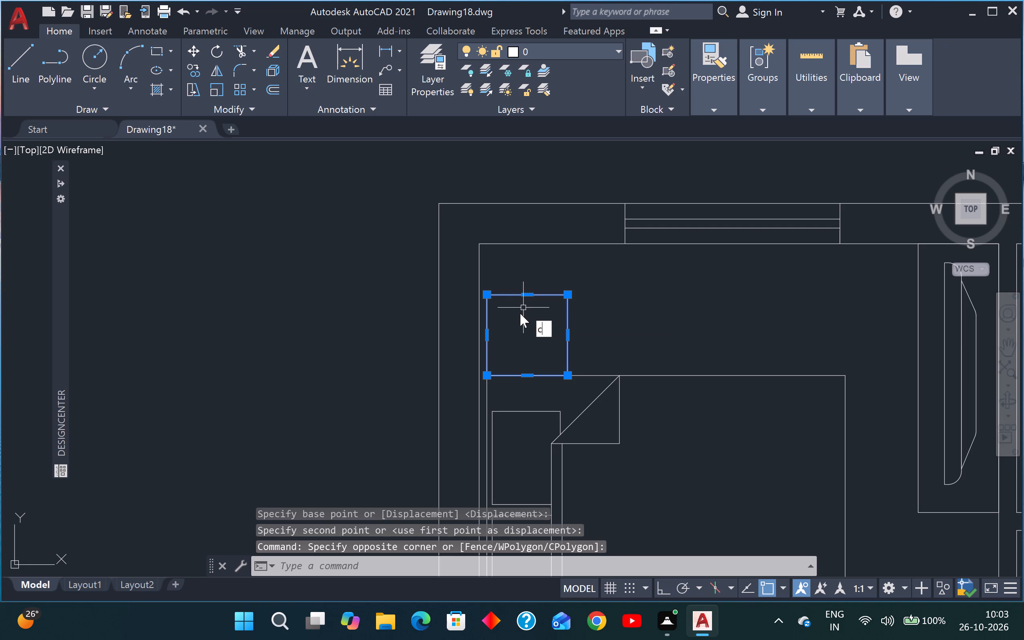
{"action": "key", "text": "o"}
{"action": "key", "text": "Return"}
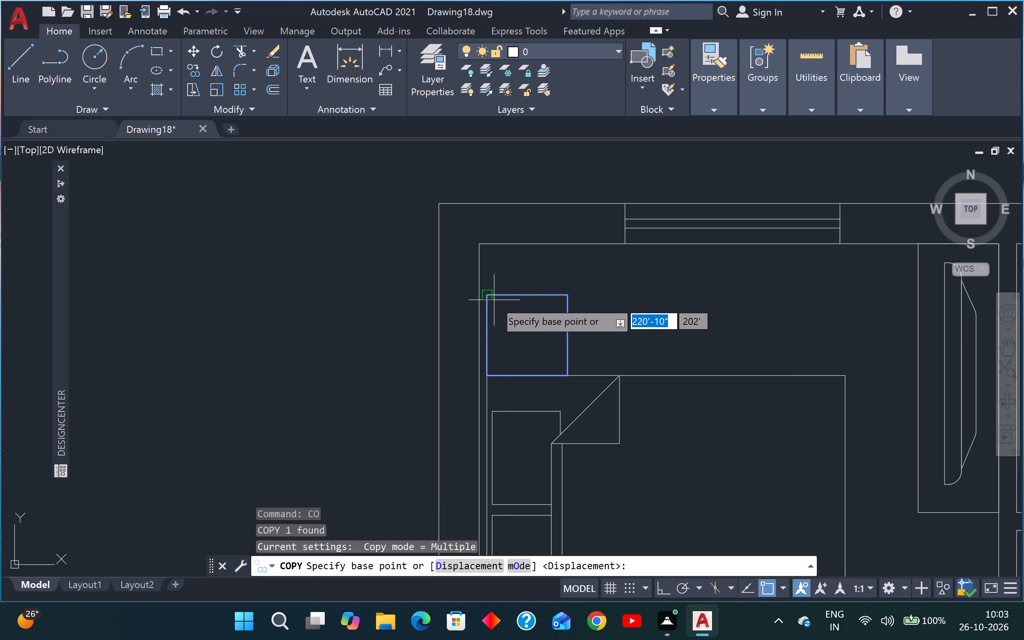
{"action": "left_click", "coordinate": [491, 298]}
{"action": "scroll", "coordinate": [490, 298], "scroll_direction": "down", "scroll_amount": 4}
{"action": "scroll", "coordinate": [490, 357], "scroll_direction": "up", "scroll_amount": 4}
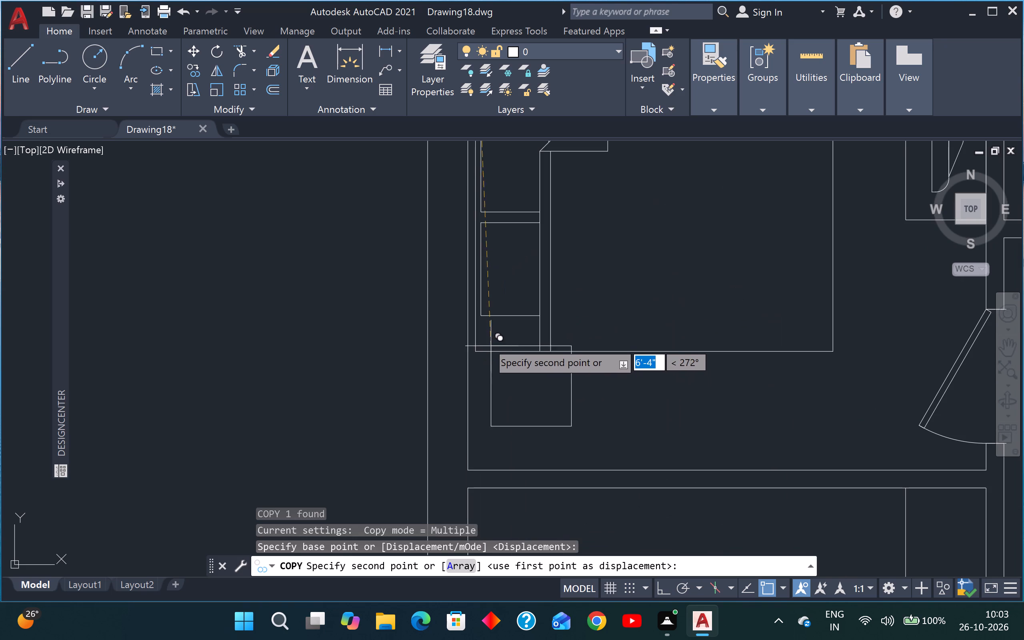
{"action": "left_click", "coordinate": [476, 350]}
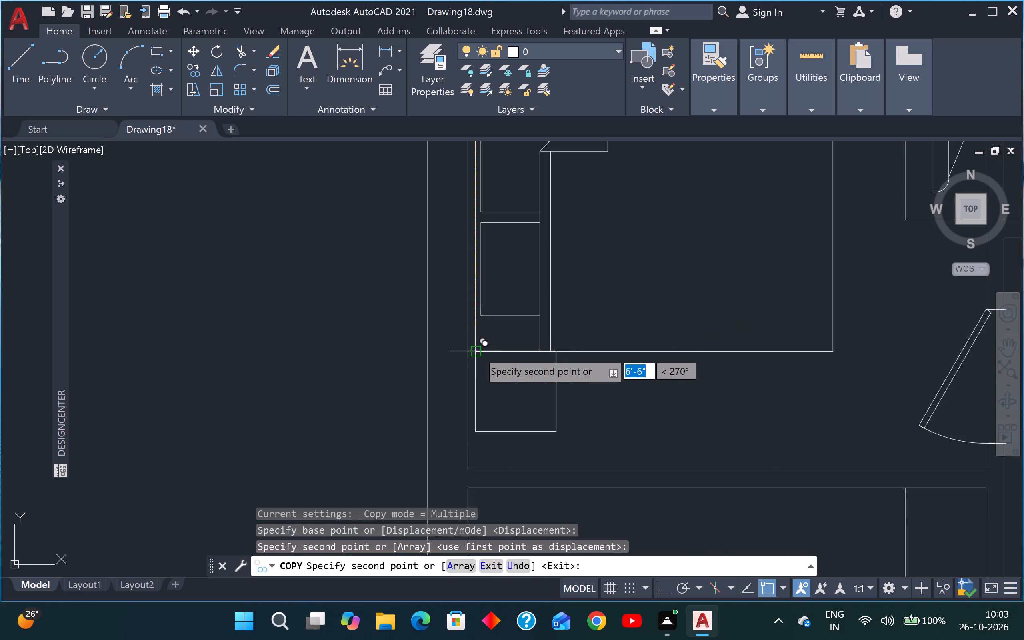
{"action": "key", "text": "Escape"}
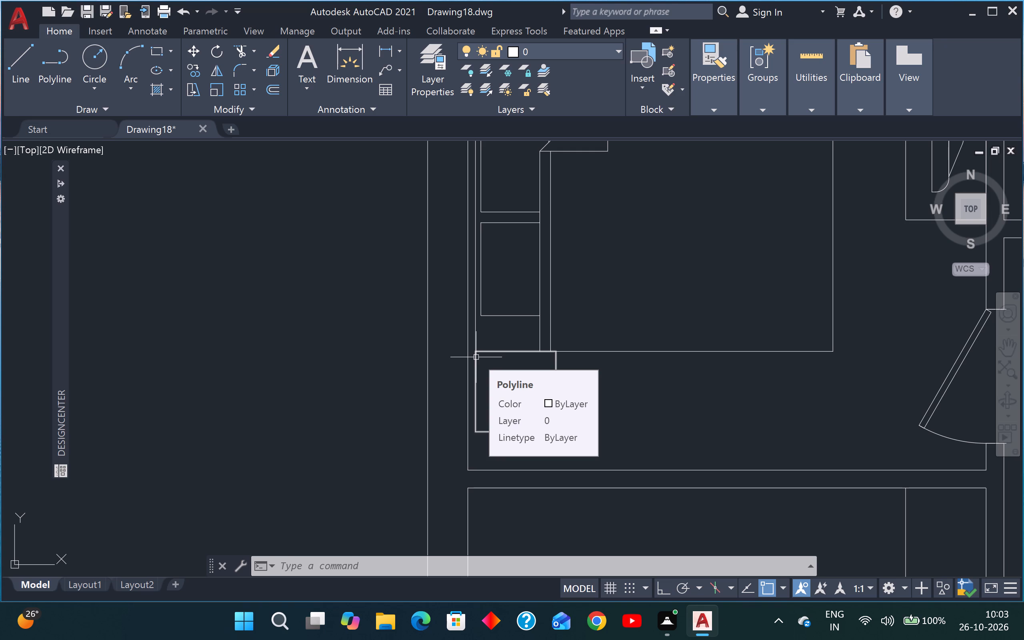
Open the Bed - Queen block definition for editing.
{"action": "scroll", "coordinate": [574, 382], "scroll_direction": "up", "scroll_amount": 1}
{"action": "scroll", "coordinate": [574, 382], "scroll_direction": "down", "scroll_amount": 3}
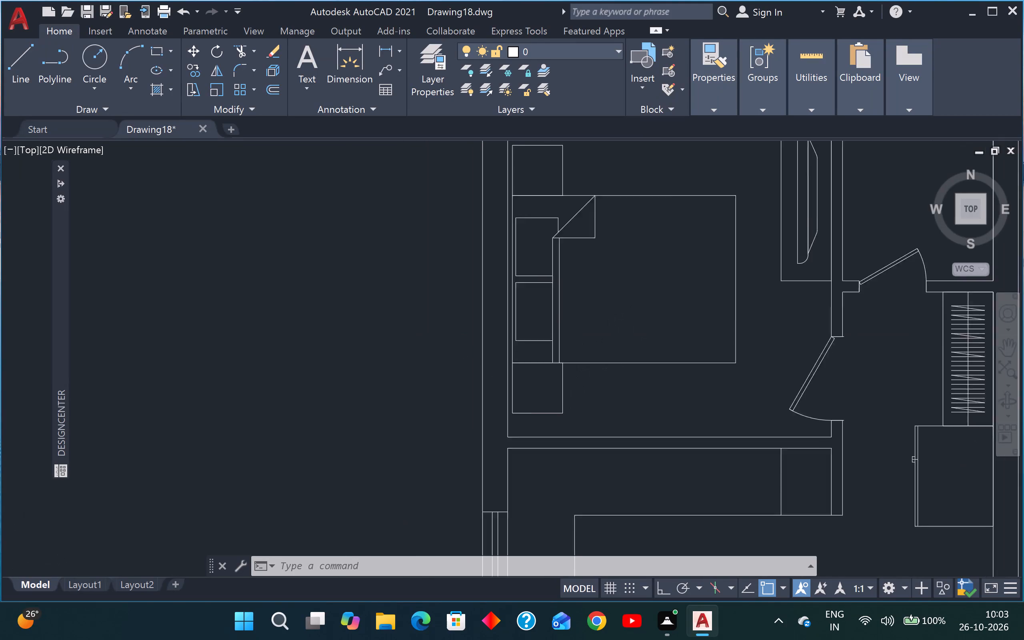
{"action": "scroll", "coordinate": [574, 382], "scroll_direction": "down", "scroll_amount": 1}
{"action": "double_click", "coordinate": [578, 316]}
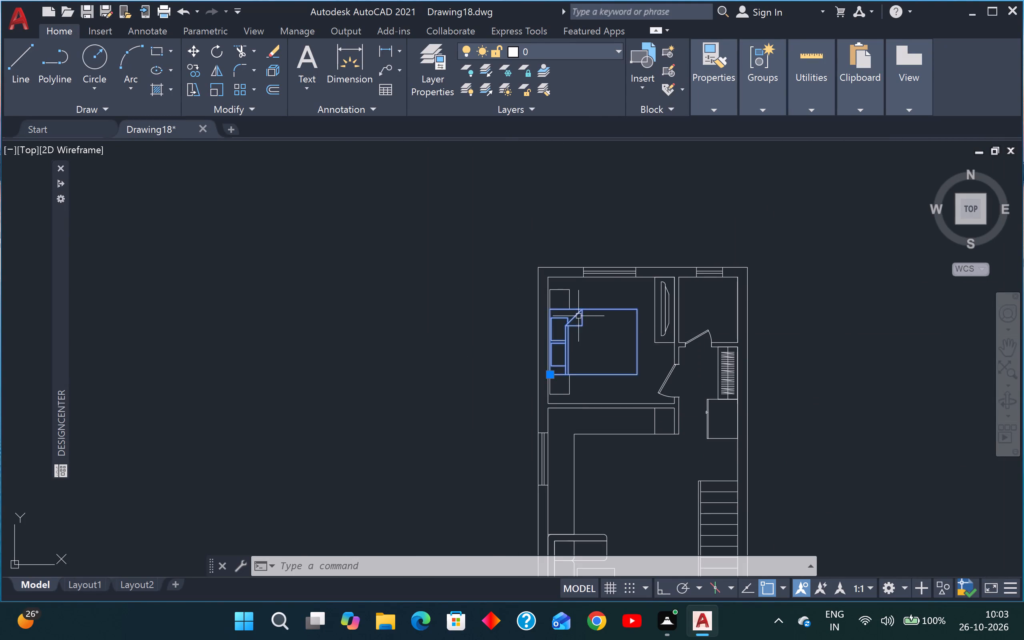
{"action": "left_click", "coordinate": [506, 417]}
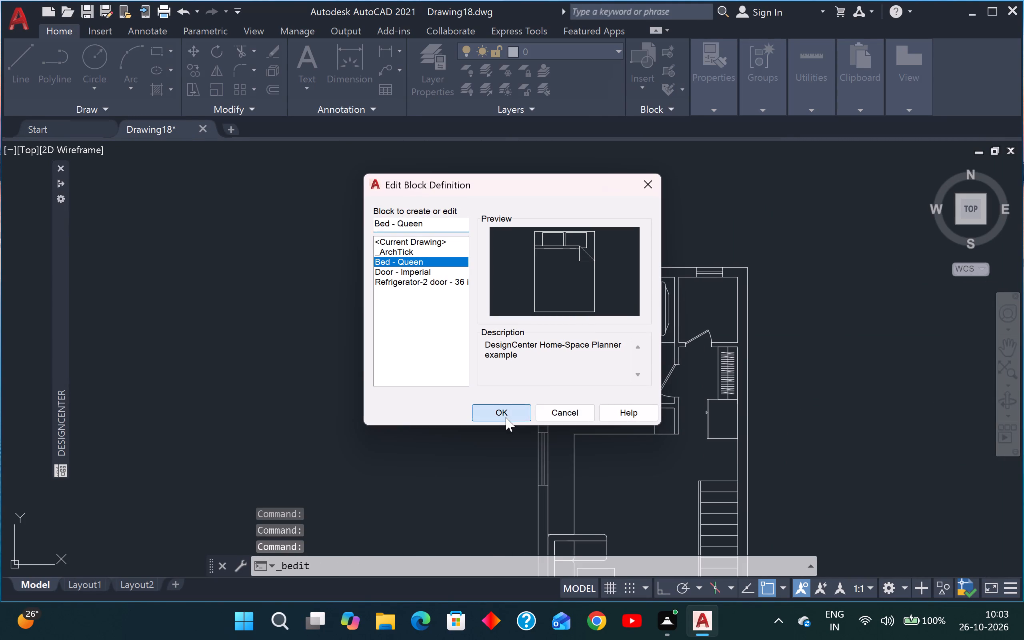
Fillet all four outer corners of the bed outline with a 3" radius.
{"action": "type", "text": "f"}
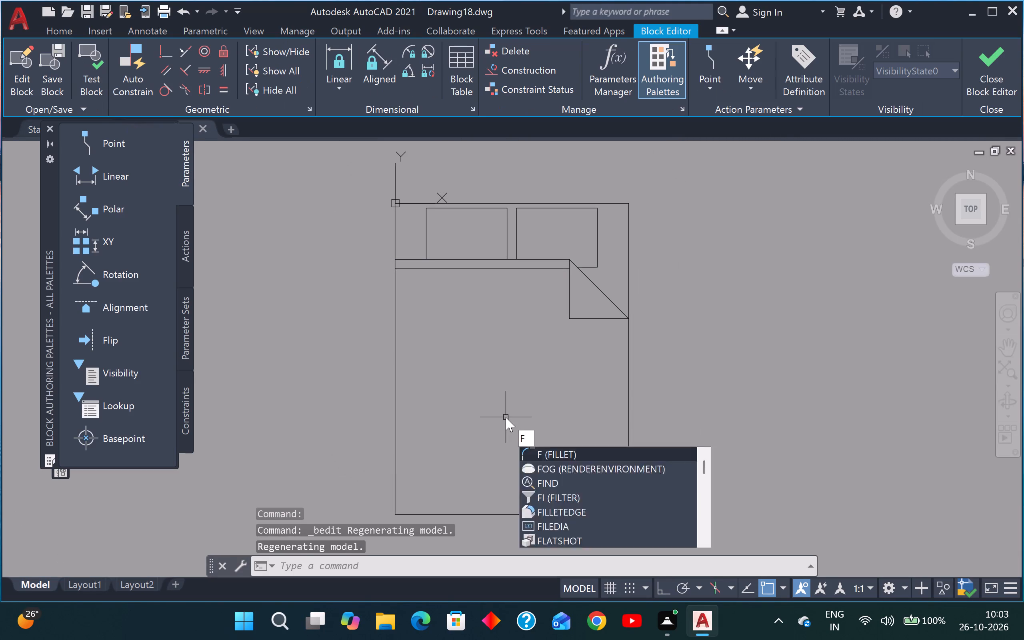
{"action": "key", "text": "space"}
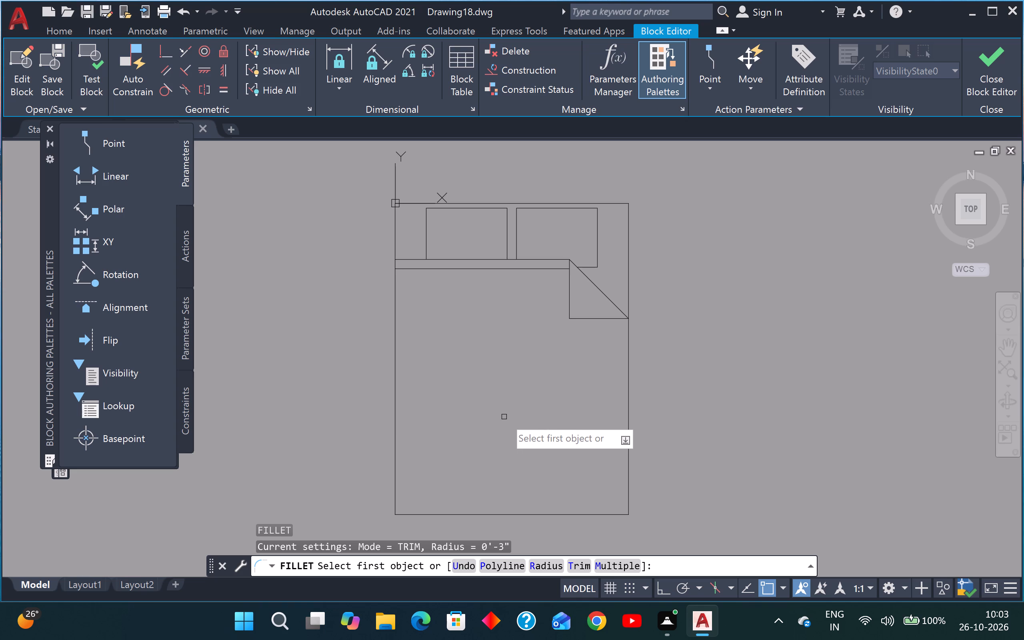
{"action": "left_click", "coordinate": [608, 205]}
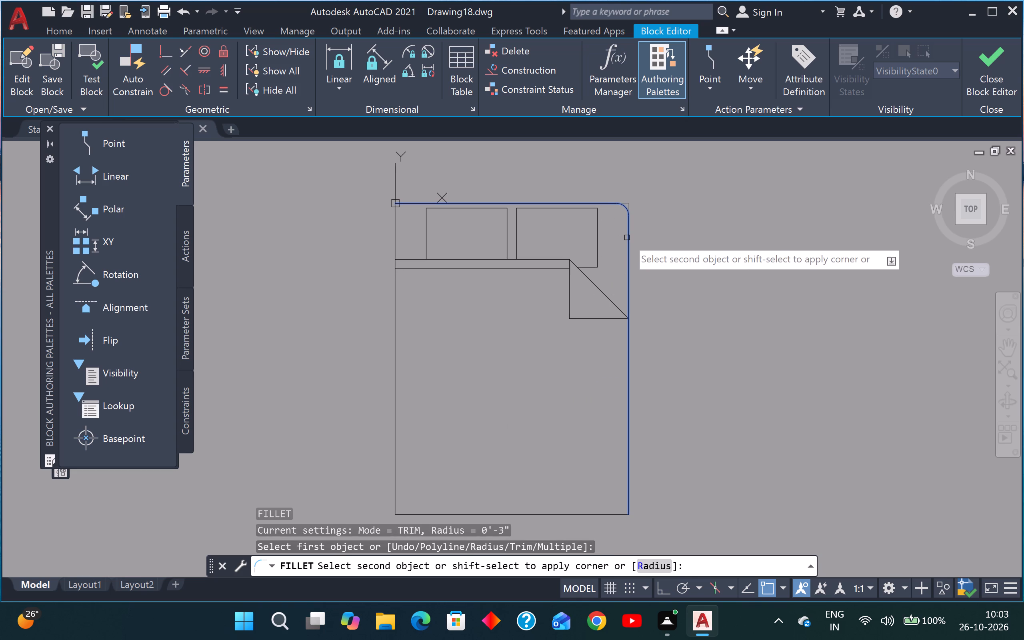
{"action": "left_click", "coordinate": [627, 238]}
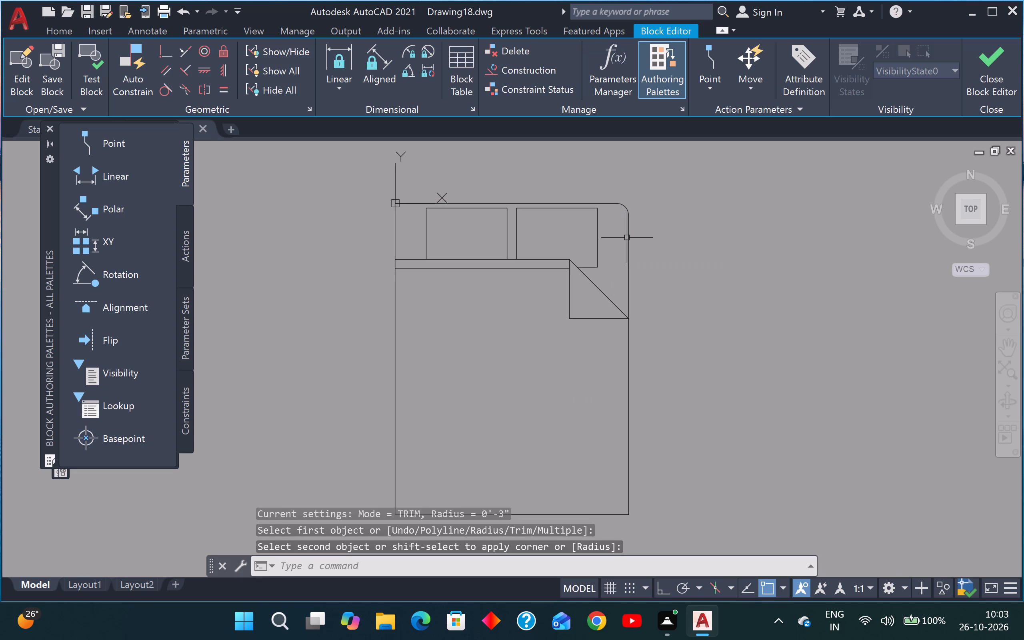
{"action": "key", "text": "space"}
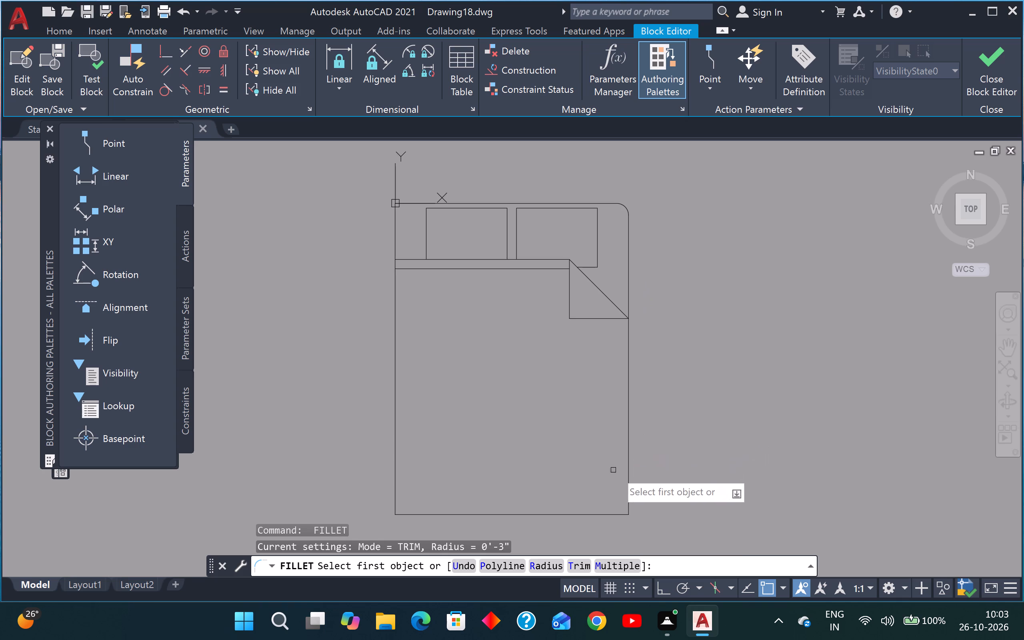
{"action": "left_click", "coordinate": [628, 469]}
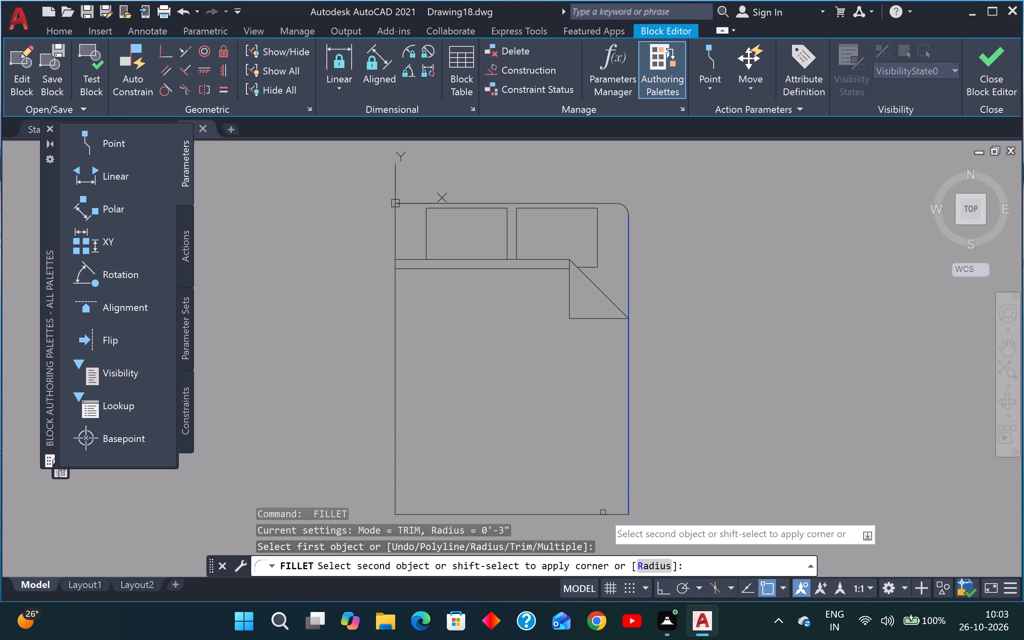
{"action": "left_click", "coordinate": [603, 512]}
{"action": "key", "text": "space"}
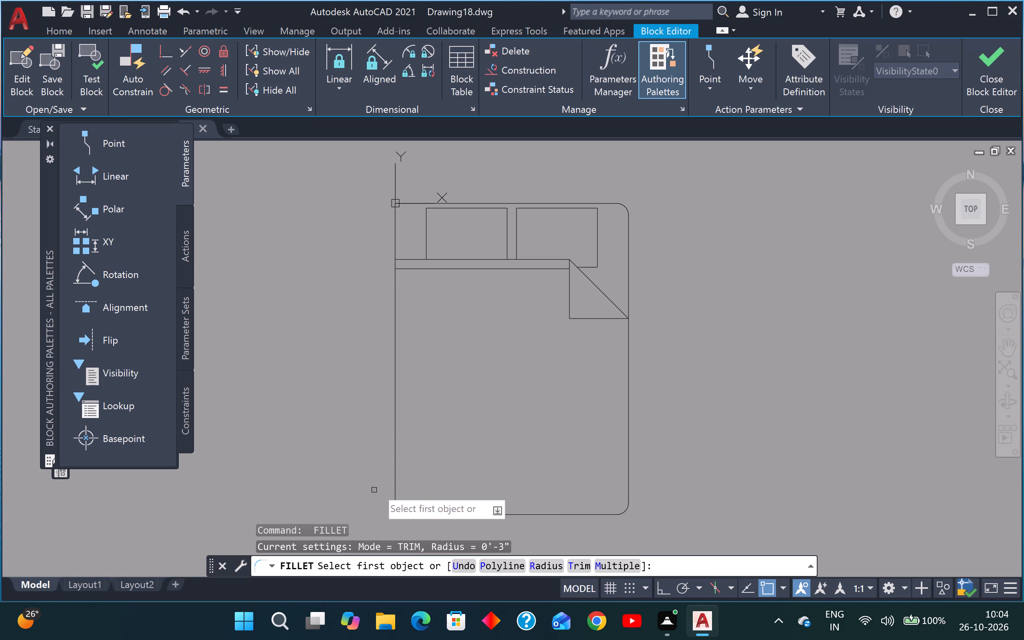
{"action": "left_click", "coordinate": [393, 473]}
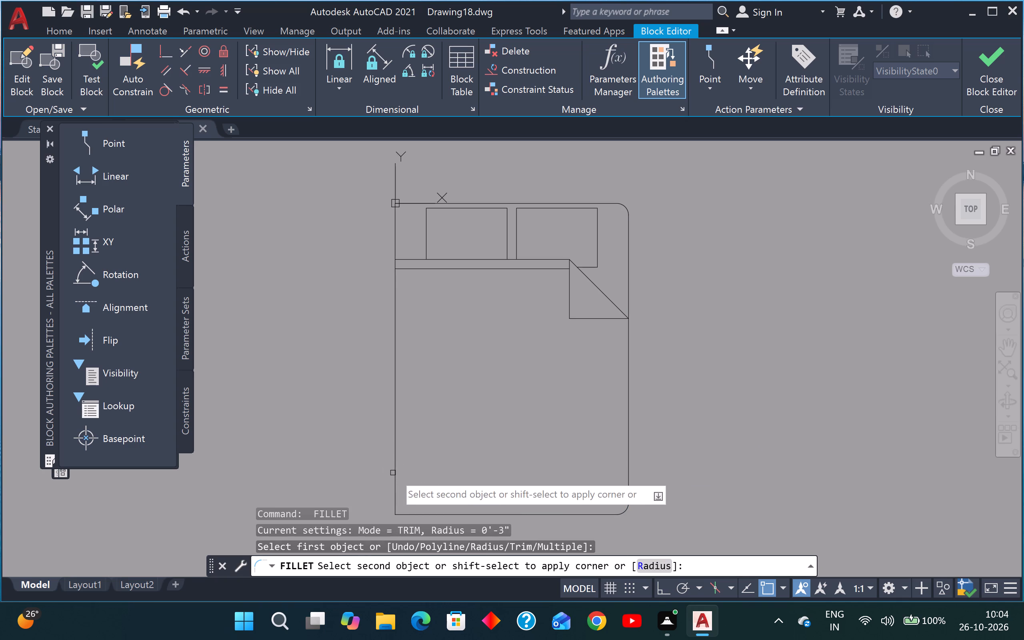
{"action": "left_click", "coordinate": [411, 514]}
{"action": "key", "text": "space"}
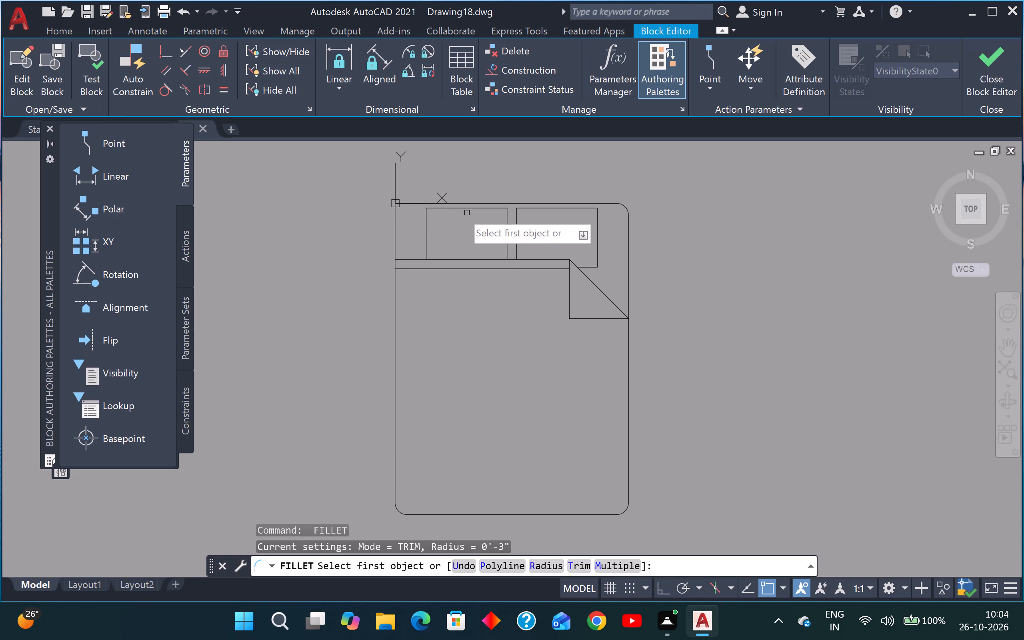
{"action": "left_click", "coordinate": [408, 204]}
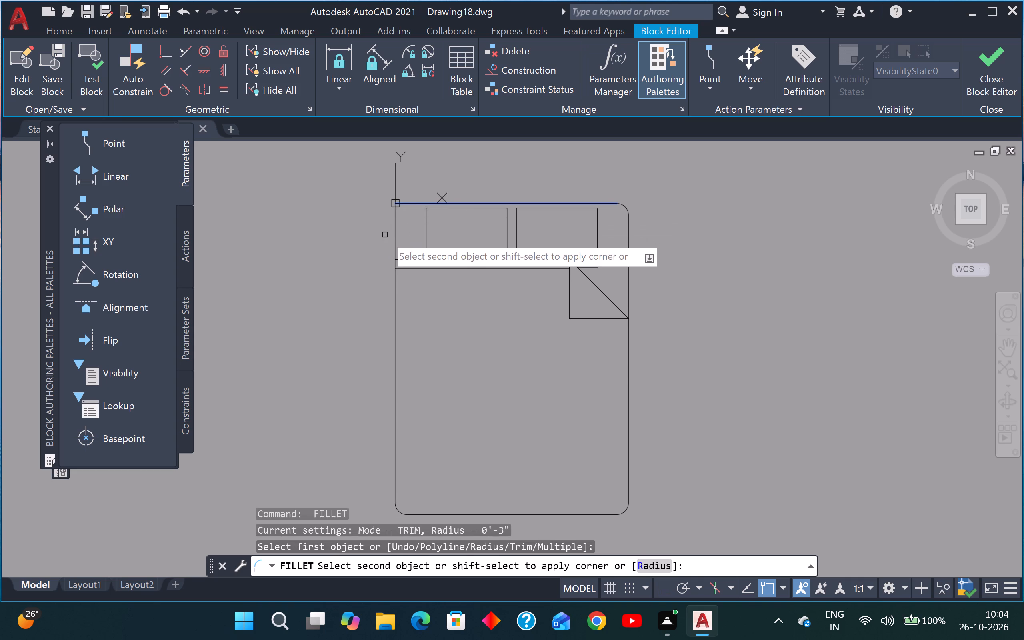
{"action": "left_click", "coordinate": [394, 227]}
Fillet both upper corners of the left pillow with a 3" radius.
{"action": "key", "text": "space"}
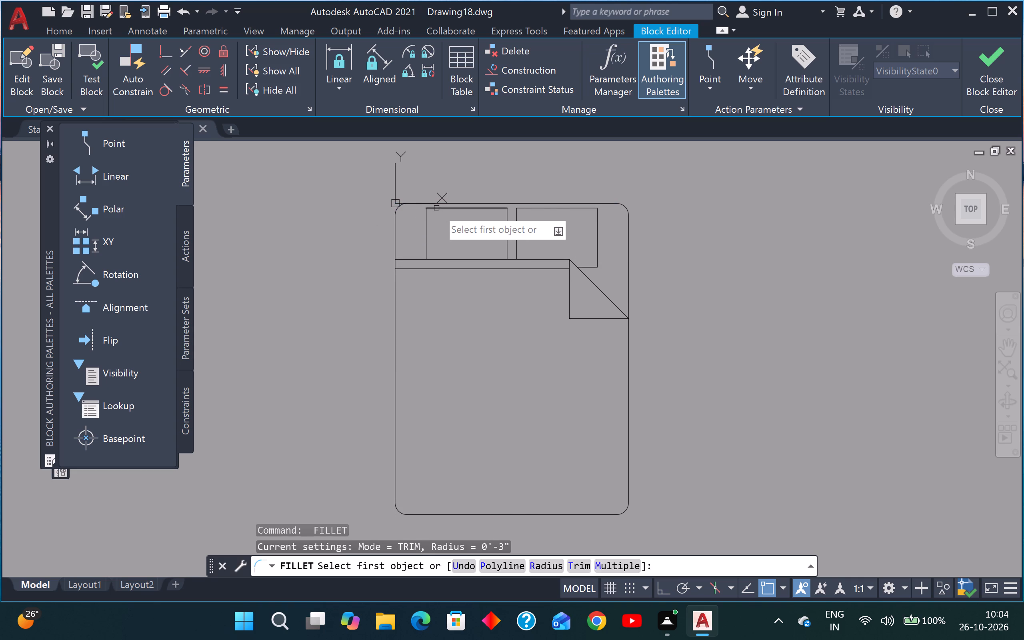
{"action": "left_click", "coordinate": [438, 208]}
{"action": "left_click", "coordinate": [428, 221]}
{"action": "key", "text": "space"}
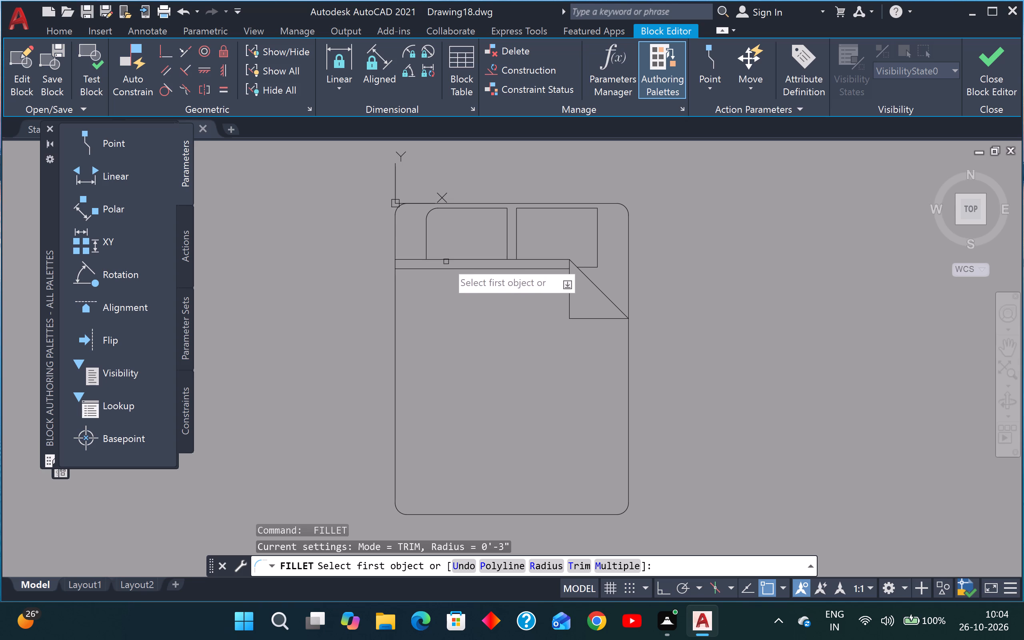
{"action": "scroll", "coordinate": [478, 216], "scroll_direction": "up", "scroll_amount": 1}
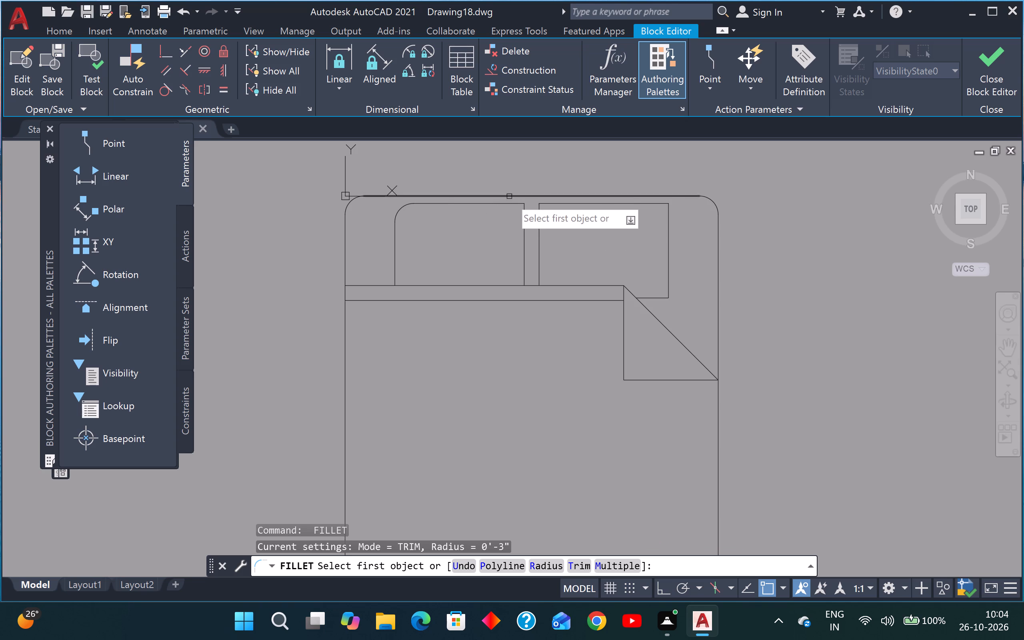
{"action": "left_click", "coordinate": [507, 204]}
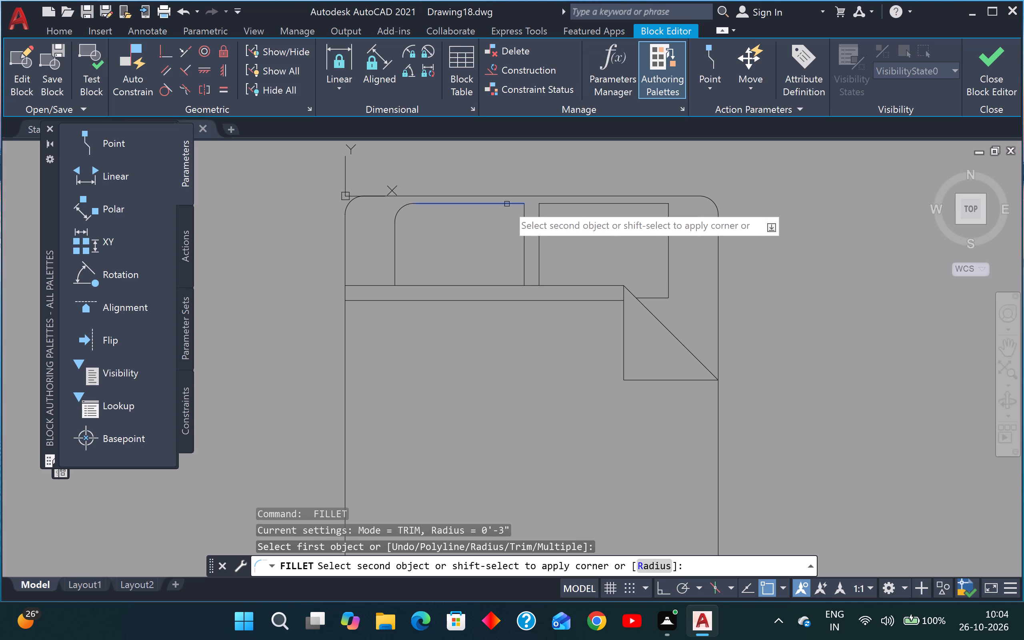
{"action": "left_click", "coordinate": [522, 230]}
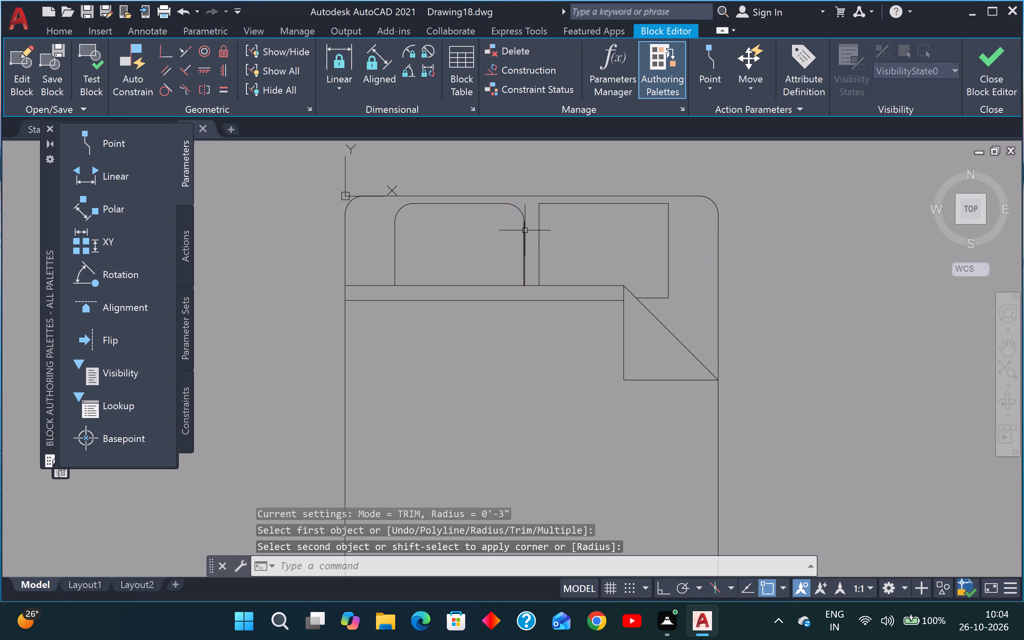
Fillet the two upper corners and the lower-right corner of the right pillow with a 3" radius.
{"action": "key", "text": "space"}
{"action": "left_click", "coordinate": [565, 205]}
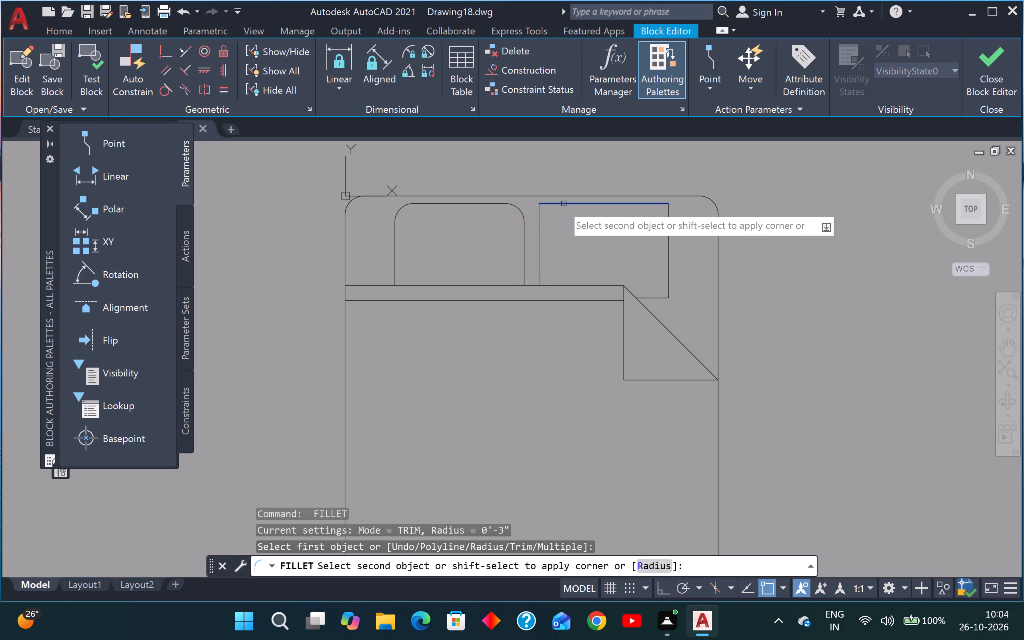
{"action": "left_click", "coordinate": [539, 217]}
{"action": "key", "text": "space"}
{"action": "left_click", "coordinate": [615, 202]}
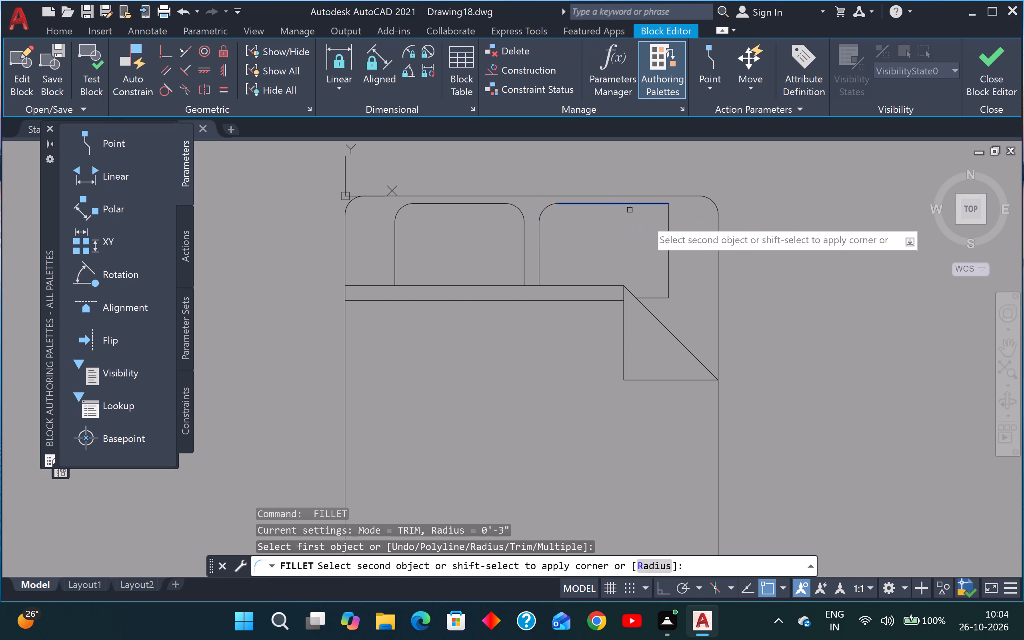
{"action": "left_click", "coordinate": [668, 234]}
{"action": "key", "text": "space"}
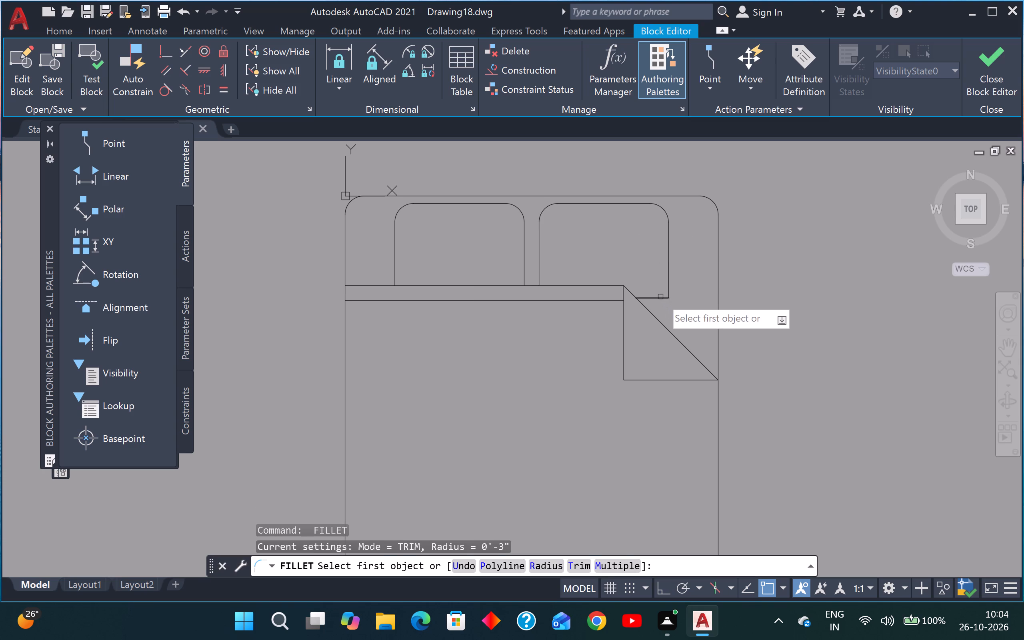
{"action": "left_click", "coordinate": [660, 297]}
{"action": "left_click", "coordinate": [667, 280]}
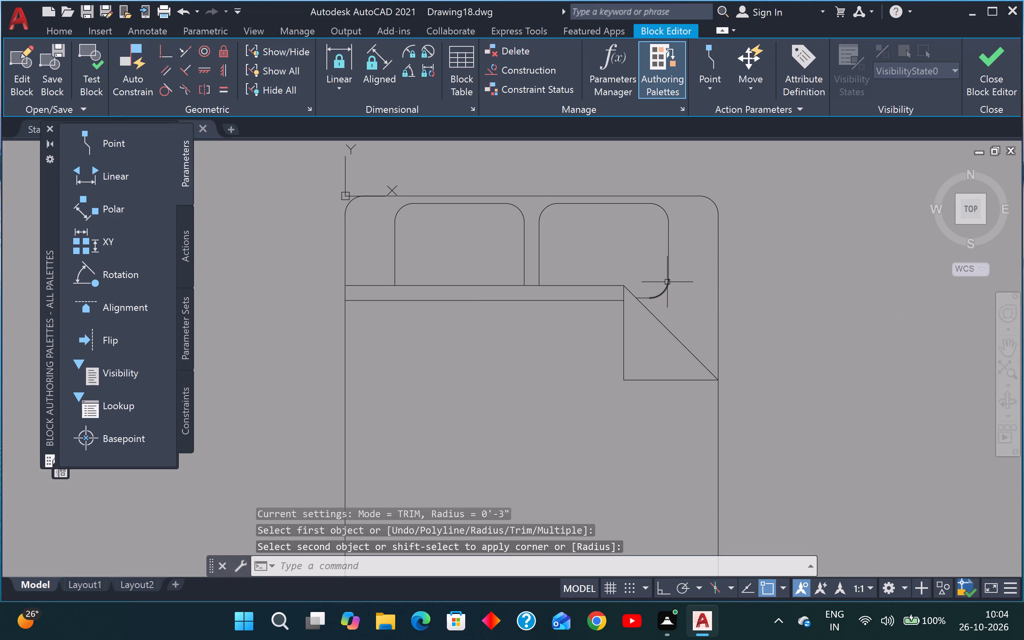
Fillet the lower-left corner of the folded blanket flap with a 3" radius, and end the Fillet command.
{"action": "key", "text": "space"}
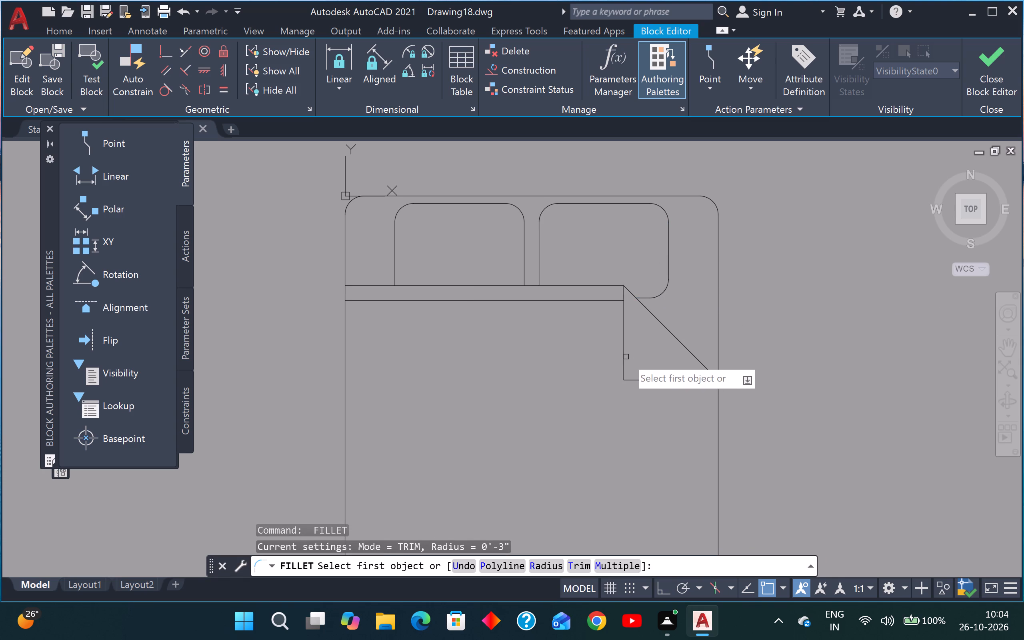
{"action": "left_click", "coordinate": [626, 356]}
{"action": "left_click", "coordinate": [646, 380]}
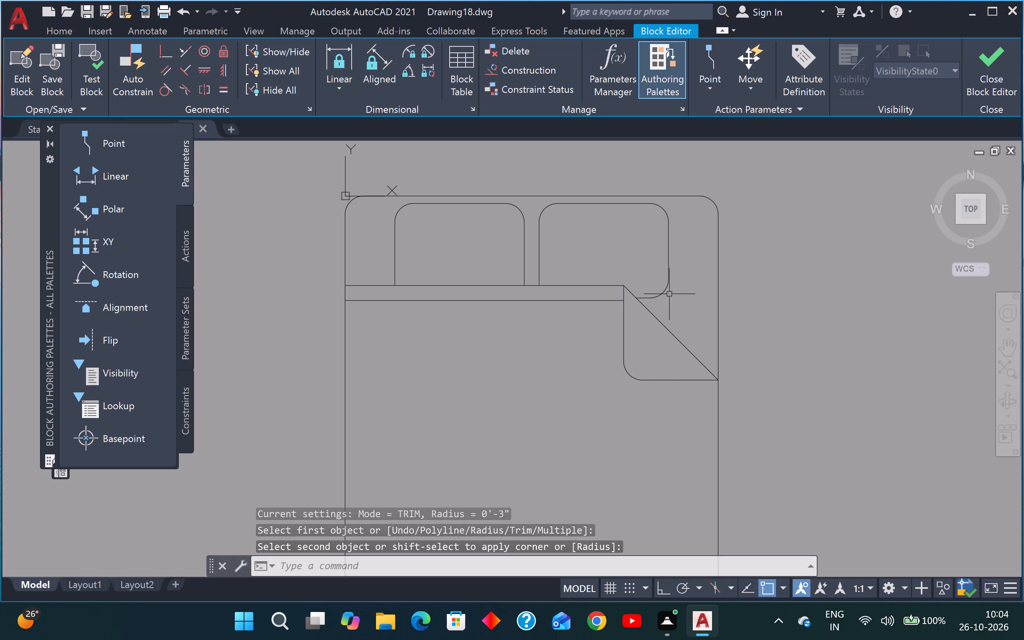
{"action": "key", "text": "space"}
{"action": "scroll", "coordinate": [666, 263], "scroll_direction": "down", "scroll_amount": 1}
{"action": "scroll", "coordinate": [620, 347], "scroll_direction": "down", "scroll_amount": 2}
{"action": "scroll", "coordinate": [614, 391], "scroll_direction": "up", "scroll_amount": 2}
{"action": "key", "text": "grave"}
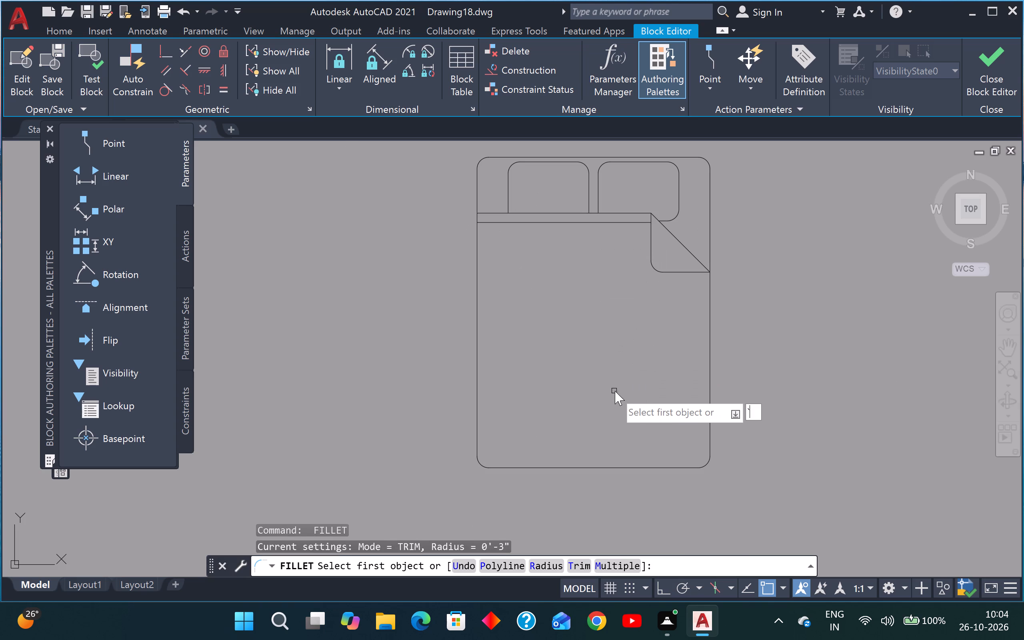
{"action": "key", "text": "Escape"}
{"action": "key", "text": "Escape"}
Close the block editor, saving the changes to the Bed - Queen block.
{"action": "left_click", "coordinate": [1002, 78]}
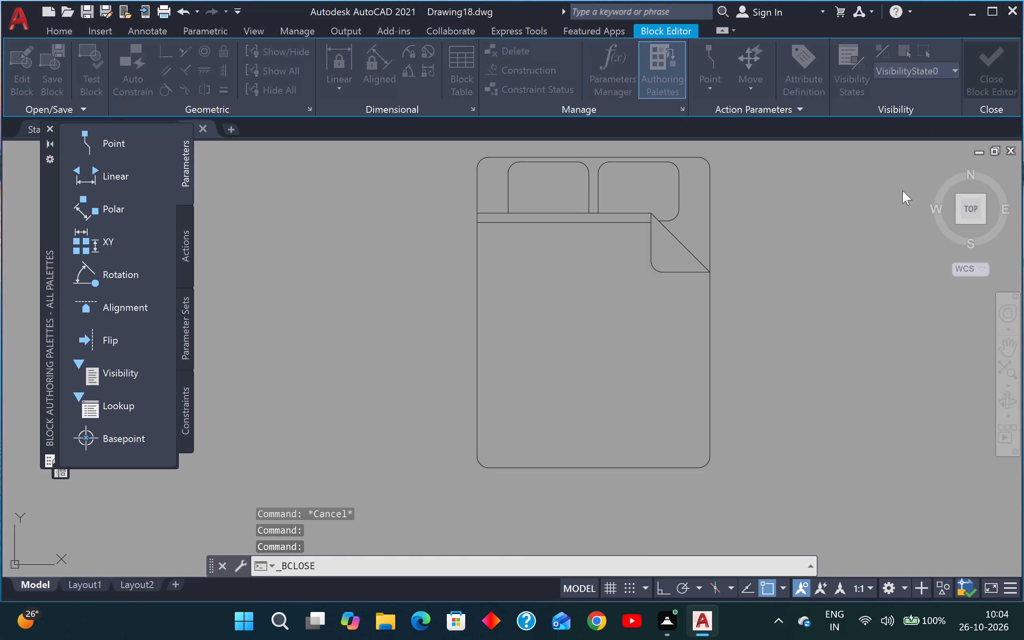
{"action": "left_click", "coordinate": [519, 278]}
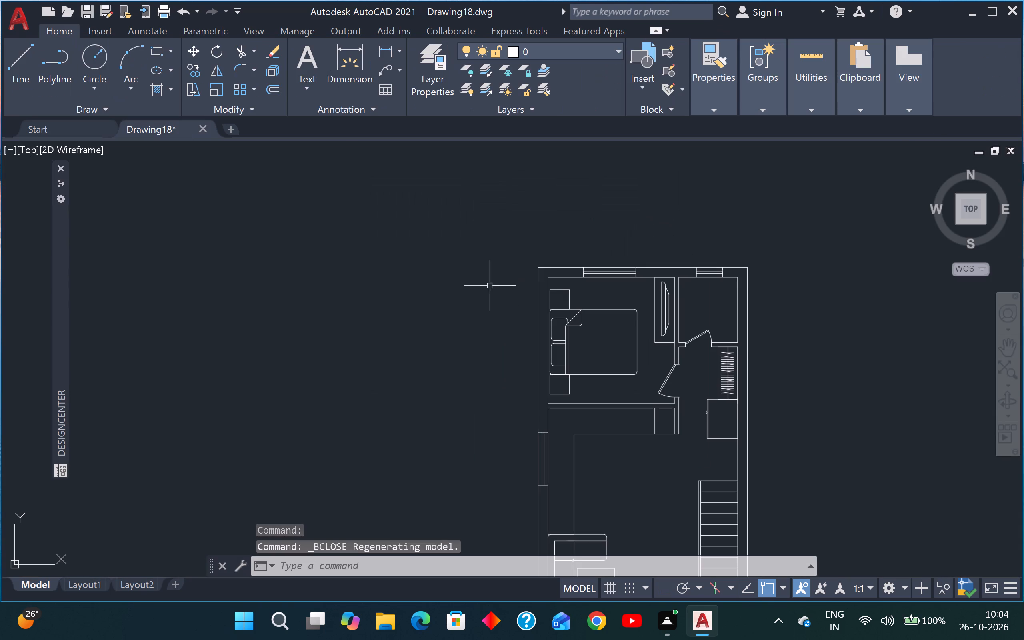
Fillet the two upper corners of the nightstand above the bed with a 3" radius.
{"action": "scroll", "coordinate": [562, 307], "scroll_direction": "up", "scroll_amount": 2}
{"action": "type", "text": "f"}
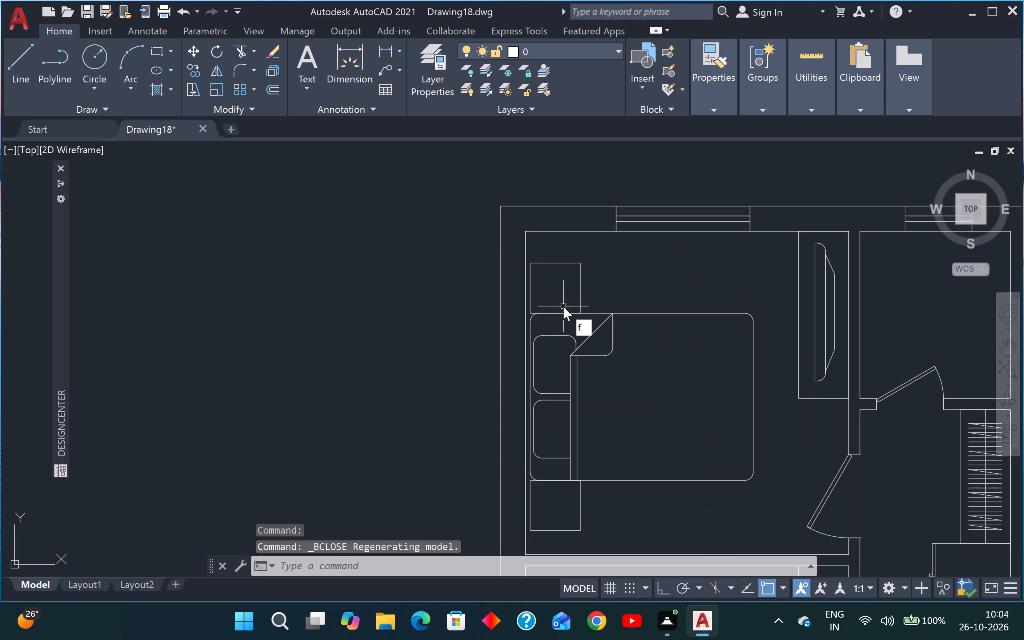
{"action": "key", "text": "space"}
{"action": "scroll", "coordinate": [566, 276], "scroll_direction": "up", "scroll_amount": 1}
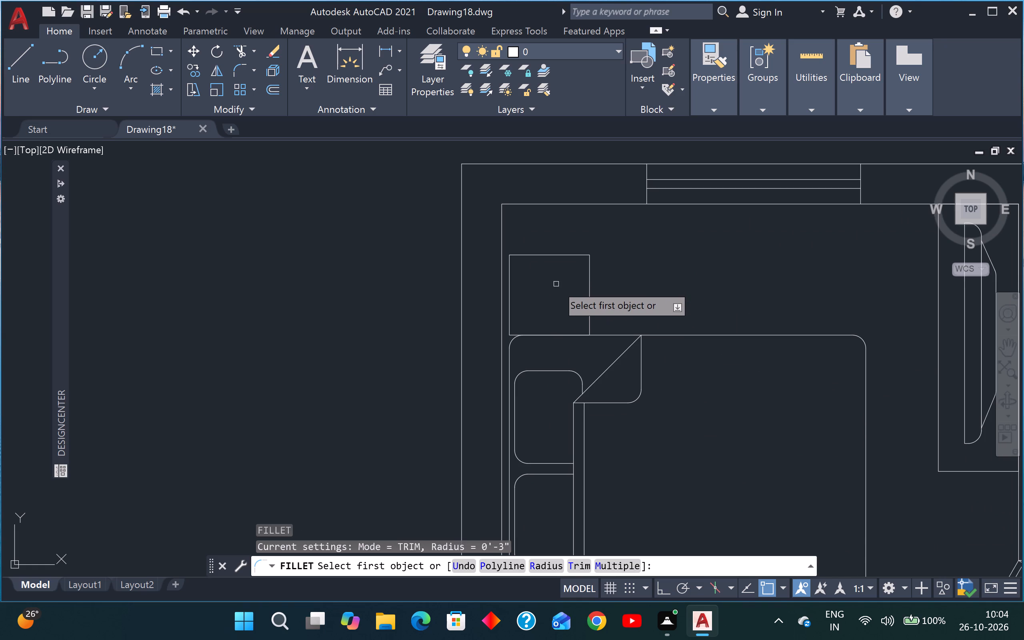
{"action": "scroll", "coordinate": [545, 282], "scroll_direction": "up", "scroll_amount": 2}
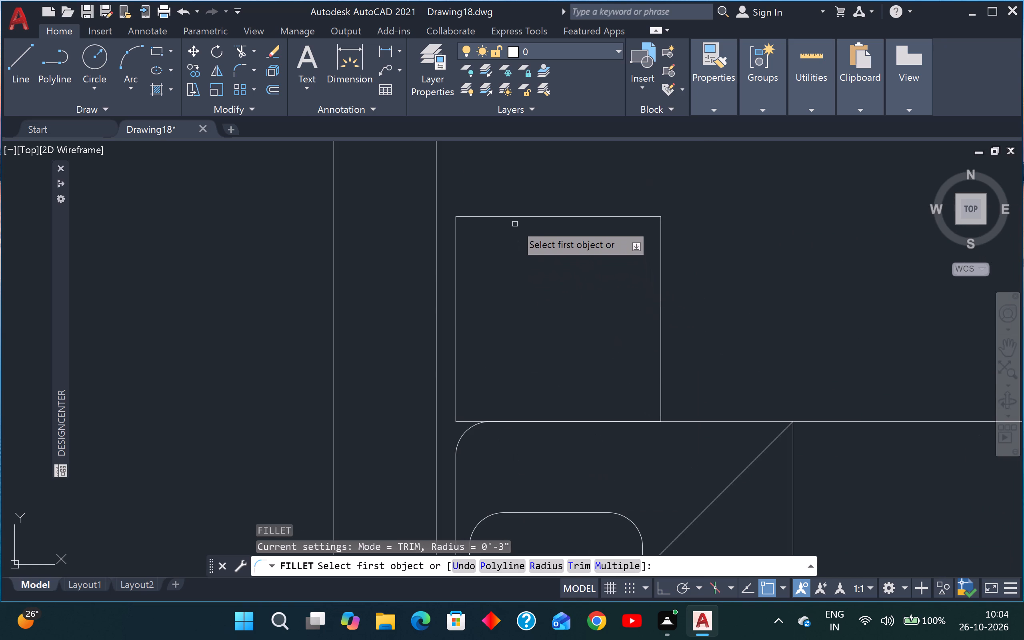
{"action": "left_click", "coordinate": [512, 216]}
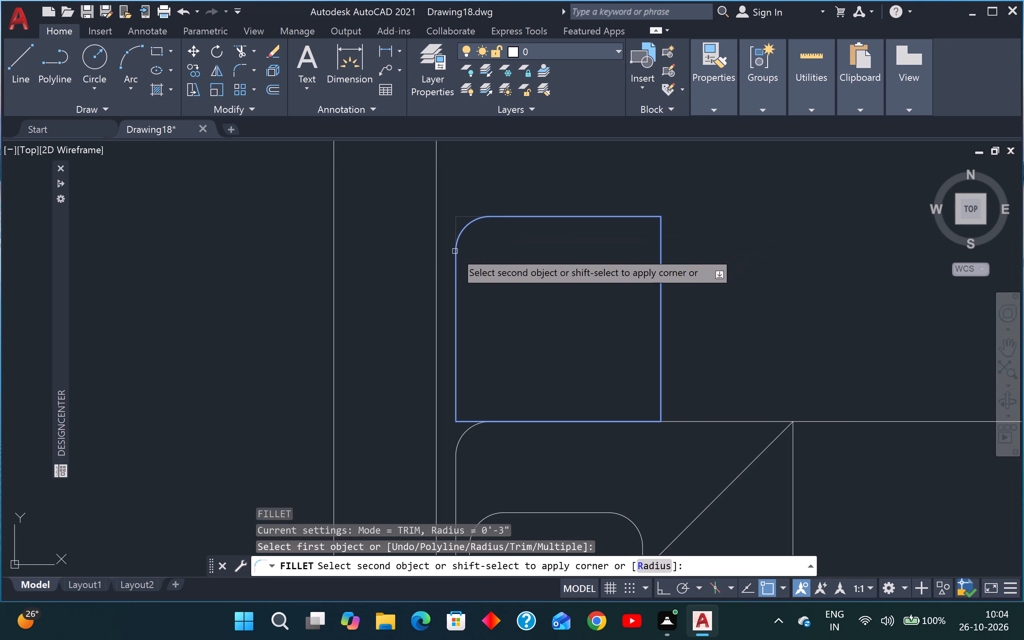
{"action": "left_click", "coordinate": [455, 251]}
{"action": "key", "text": "space"}
{"action": "left_click", "coordinate": [602, 217]}
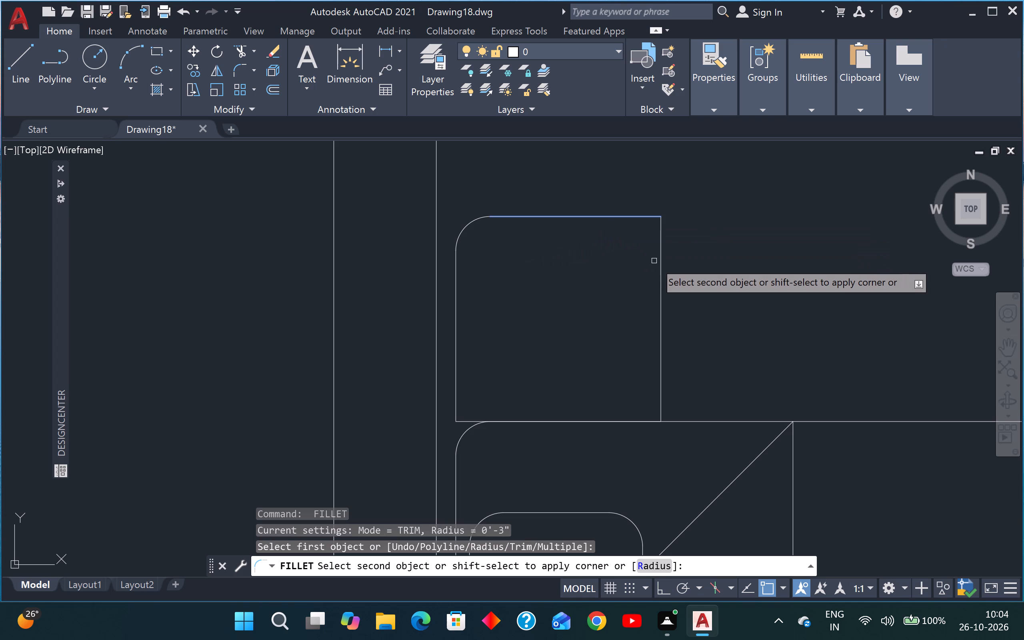
{"action": "left_click", "coordinate": [661, 270]}
Fillet the two lower corners of the upper nightstand, along the bed's edge, with a 3" radius.
{"action": "key", "text": "space"}
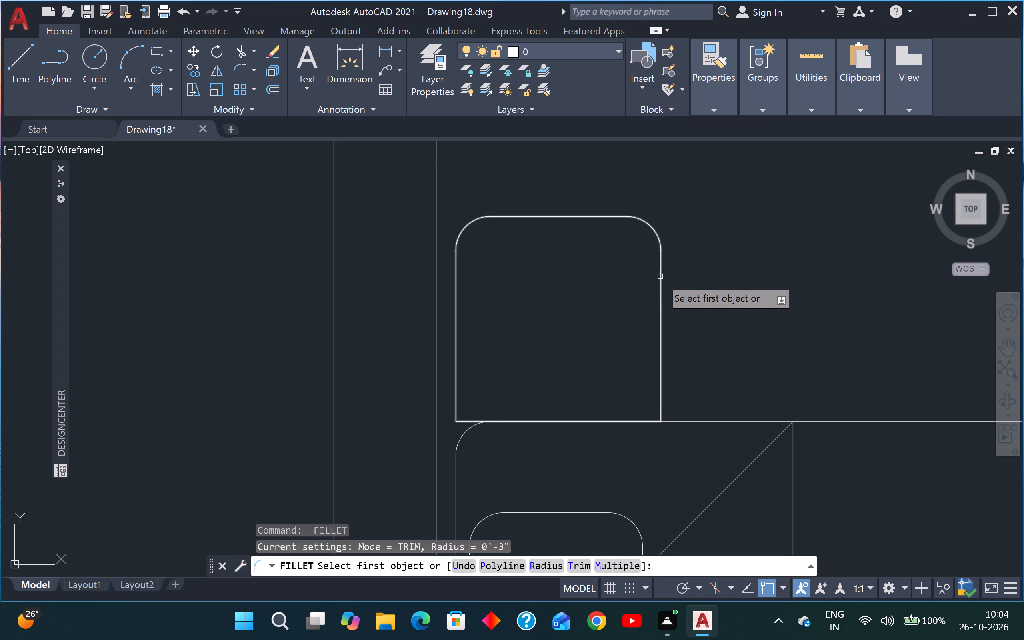
{"action": "scroll", "coordinate": [657, 291], "scroll_direction": "down", "scroll_amount": 2}
{"action": "scroll", "coordinate": [590, 341], "scroll_direction": "up", "scroll_amount": 3}
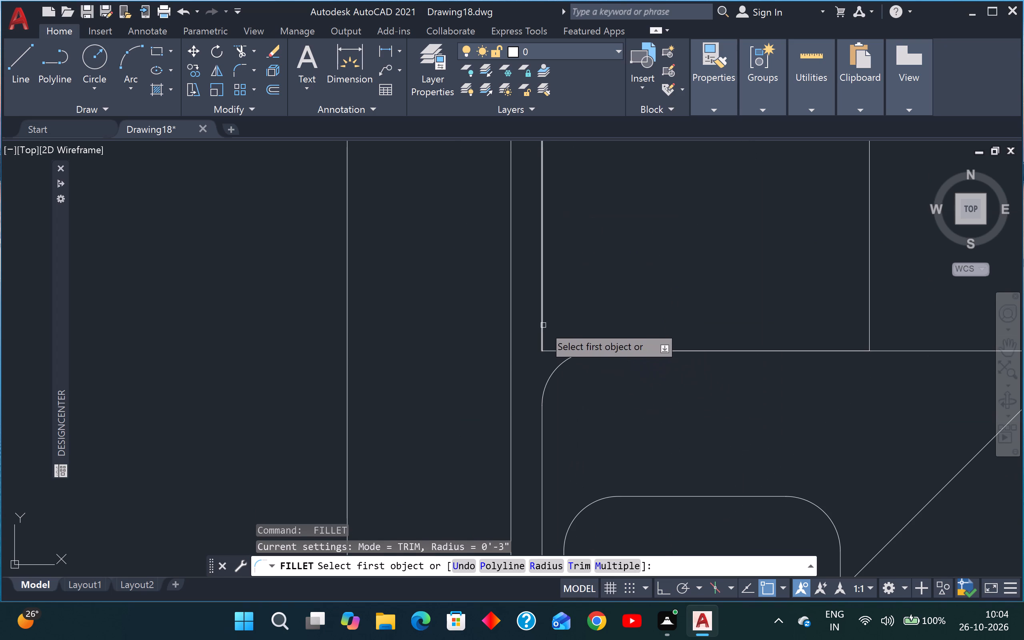
{"action": "left_click", "coordinate": [543, 324]}
{"action": "left_click", "coordinate": [560, 350]}
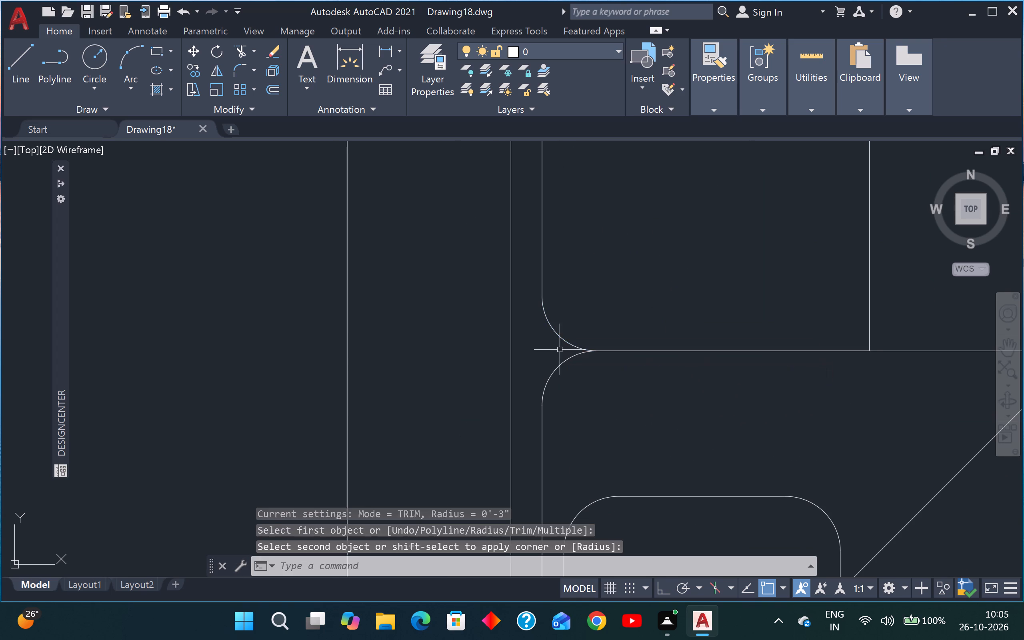
{"action": "key", "text": "space"}
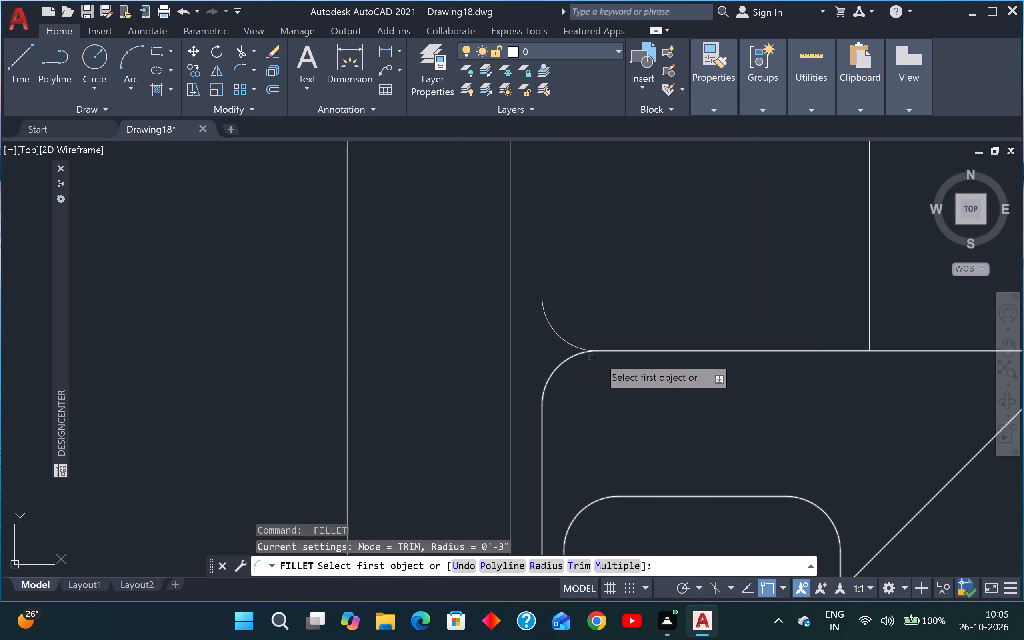
{"action": "left_click", "coordinate": [869, 270]}
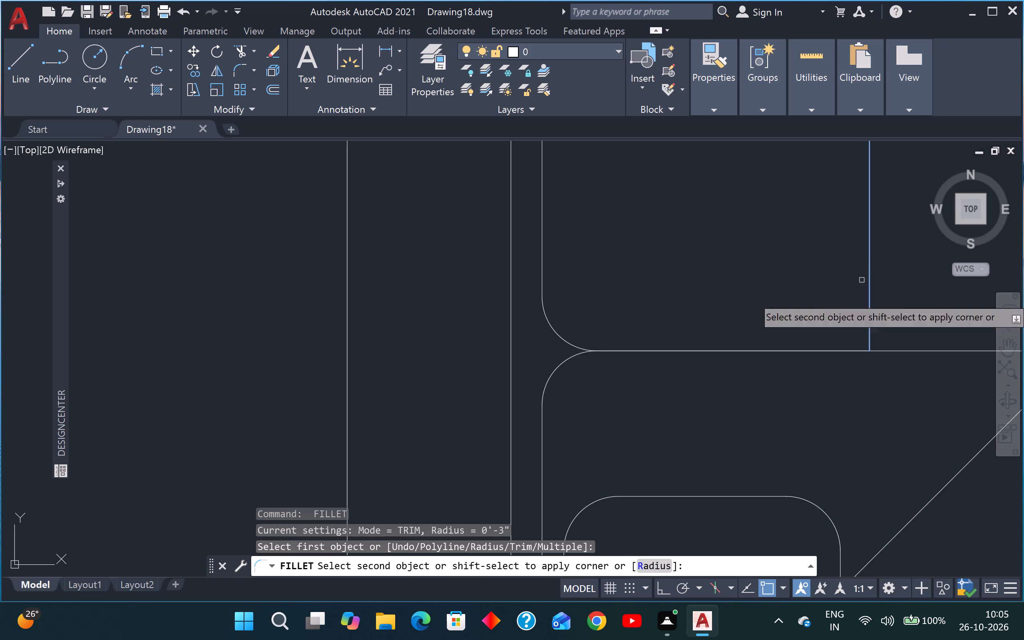
{"action": "left_click", "coordinate": [810, 351]}
{"action": "scroll", "coordinate": [814, 347], "scroll_direction": "down", "scroll_amount": 4}
{"action": "scroll", "coordinate": [808, 380], "scroll_direction": "down", "scroll_amount": 3}
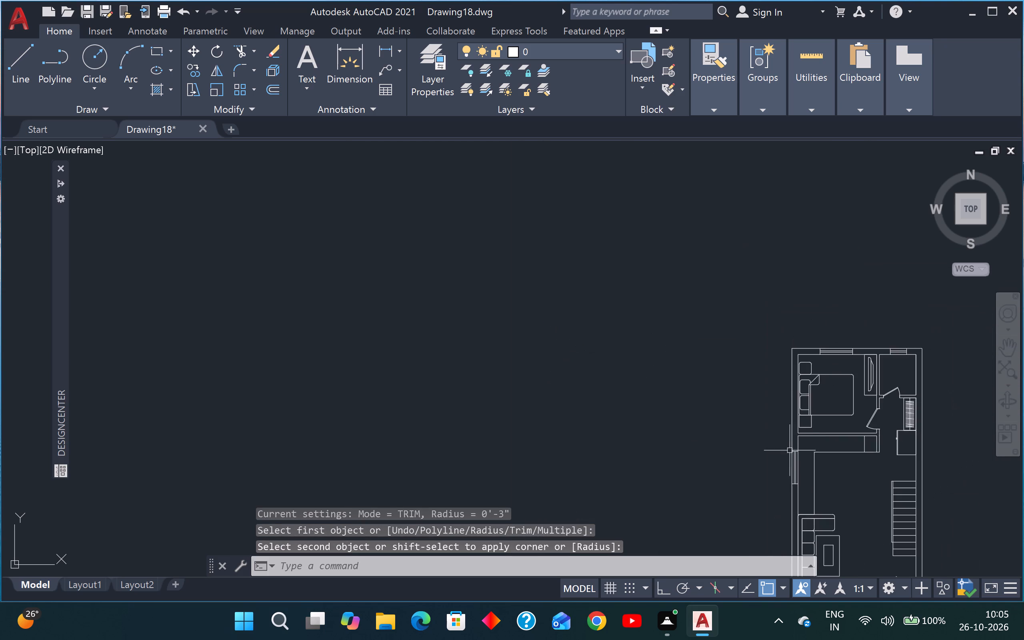
Fillet the two left corners of the nightstand below the bed with a 3" radius.
{"action": "scroll", "coordinate": [801, 429], "scroll_direction": "up", "scroll_amount": 5}
{"action": "key", "text": "space"}
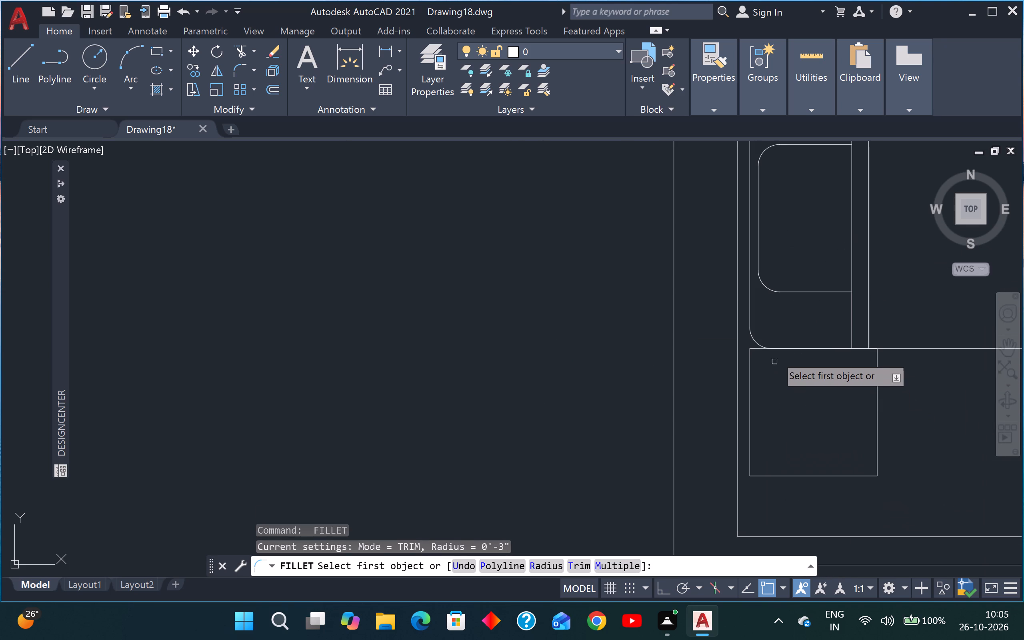
{"action": "left_click", "coordinate": [775, 349]}
{"action": "left_click", "coordinate": [750, 376]}
{"action": "key", "text": "space"}
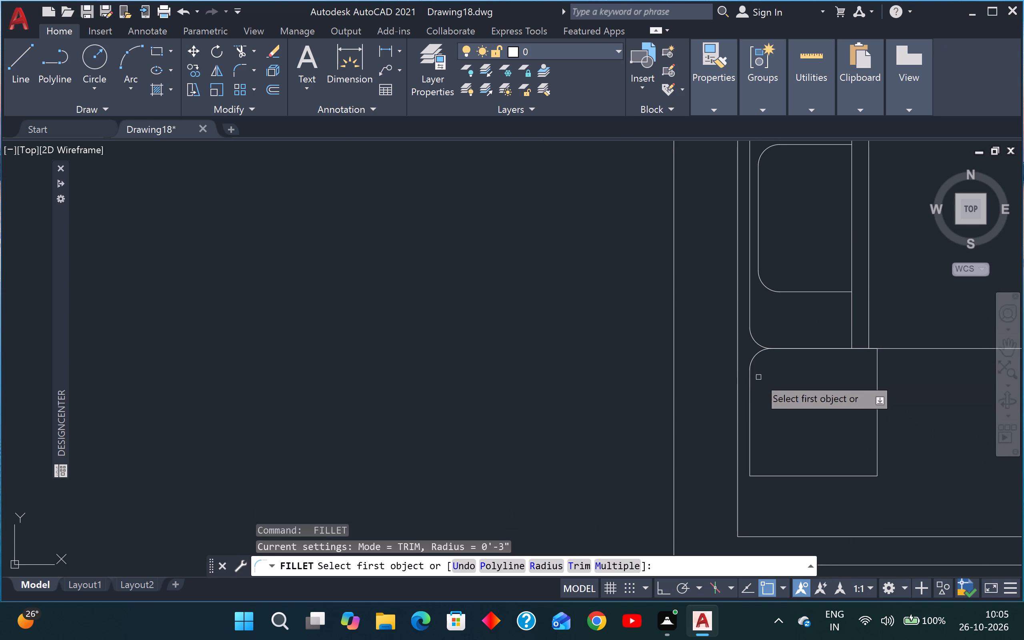
{"action": "left_click", "coordinate": [752, 436]}
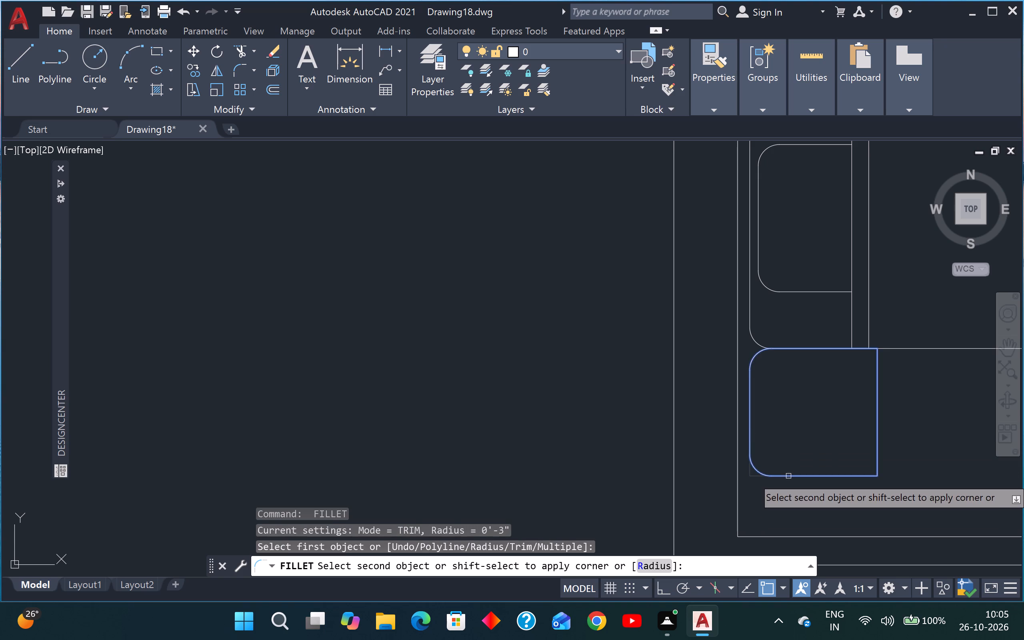
{"action": "left_click", "coordinate": [788, 476]}
Fillet the two right corners of the lower nightstand with a 3" radius.
{"action": "key", "text": "space"}
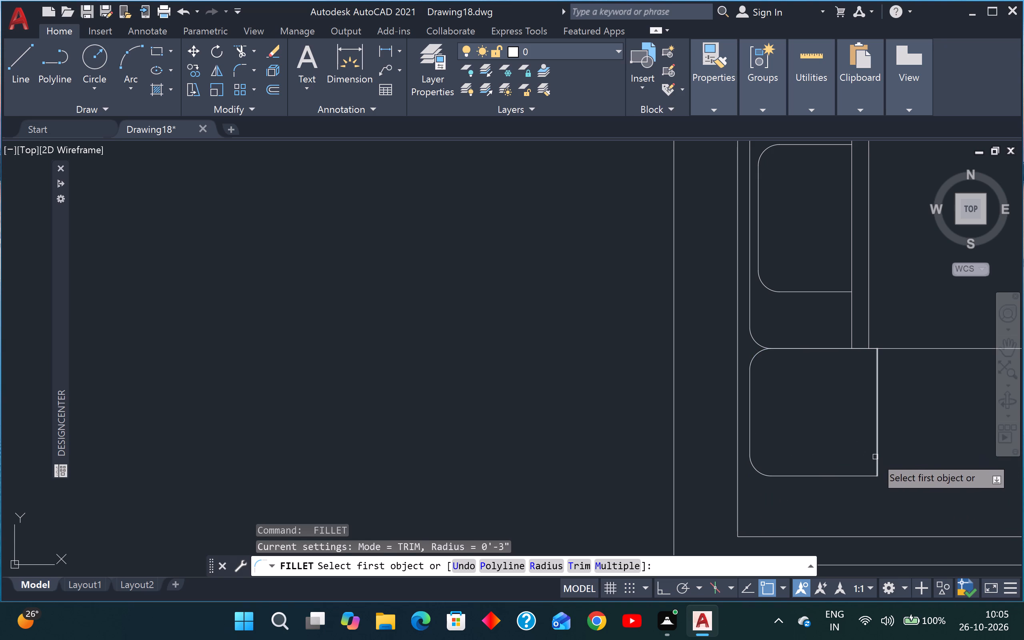
{"action": "left_click", "coordinate": [875, 456]}
{"action": "left_click", "coordinate": [846, 474]}
{"action": "key", "text": "space"}
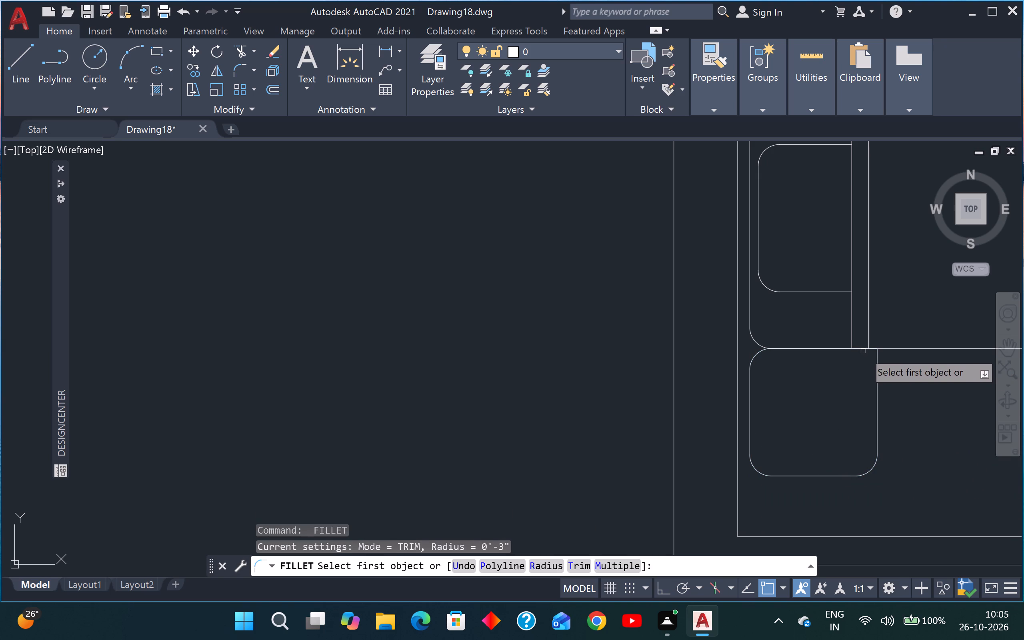
{"action": "left_click", "coordinate": [863, 350]}
{"action": "left_click", "coordinate": [879, 376]}
{"action": "scroll", "coordinate": [877, 376], "scroll_direction": "down", "scroll_amount": 3}
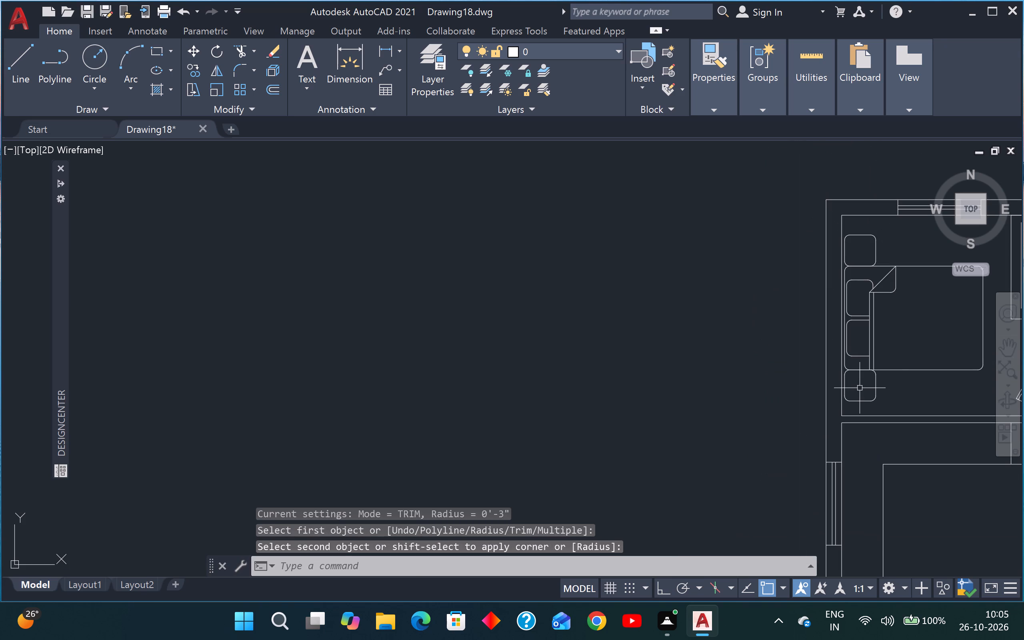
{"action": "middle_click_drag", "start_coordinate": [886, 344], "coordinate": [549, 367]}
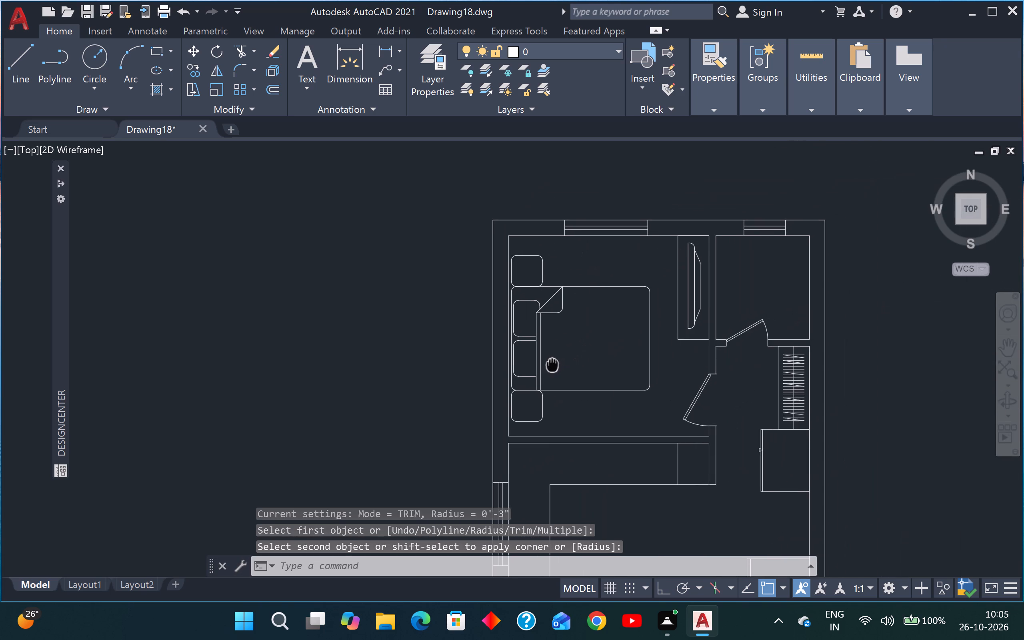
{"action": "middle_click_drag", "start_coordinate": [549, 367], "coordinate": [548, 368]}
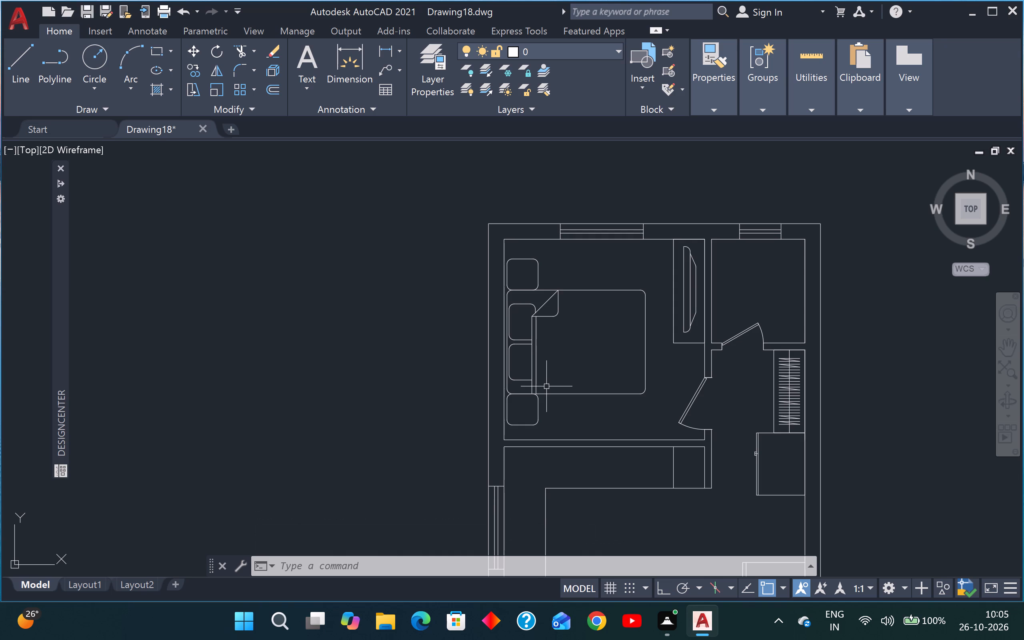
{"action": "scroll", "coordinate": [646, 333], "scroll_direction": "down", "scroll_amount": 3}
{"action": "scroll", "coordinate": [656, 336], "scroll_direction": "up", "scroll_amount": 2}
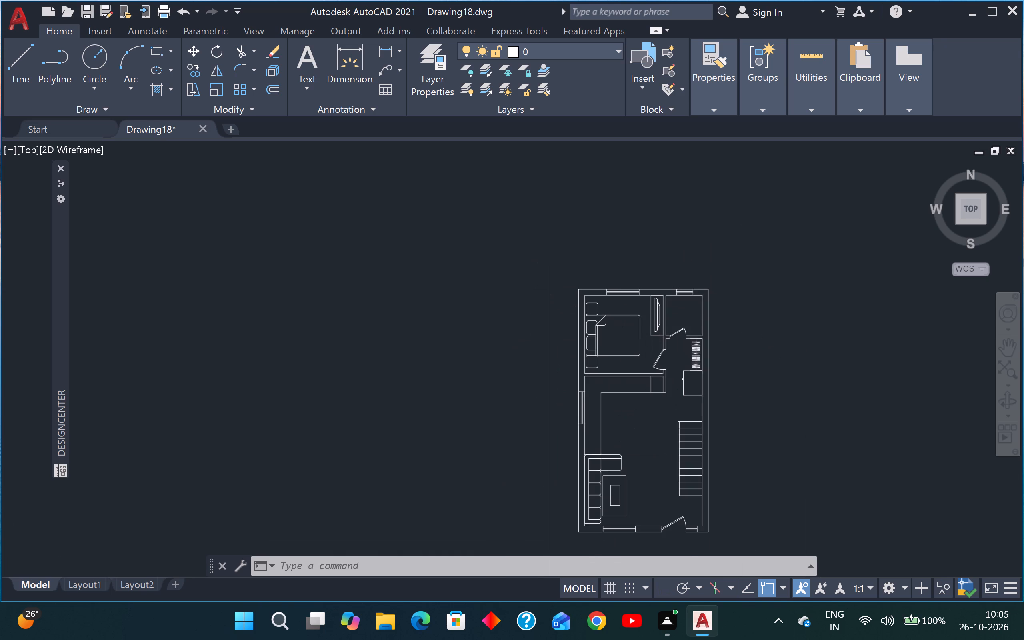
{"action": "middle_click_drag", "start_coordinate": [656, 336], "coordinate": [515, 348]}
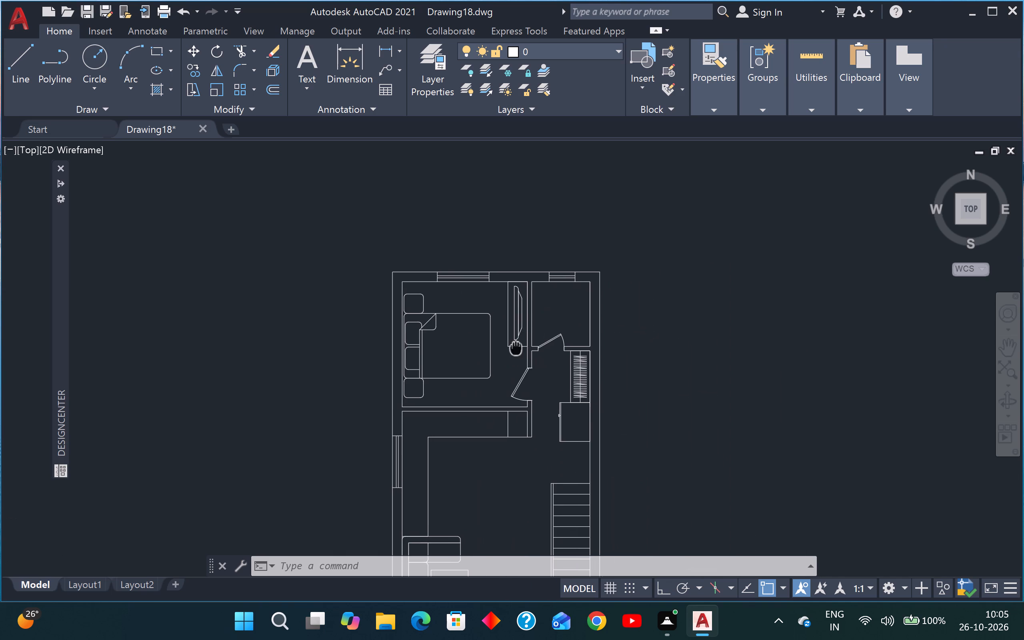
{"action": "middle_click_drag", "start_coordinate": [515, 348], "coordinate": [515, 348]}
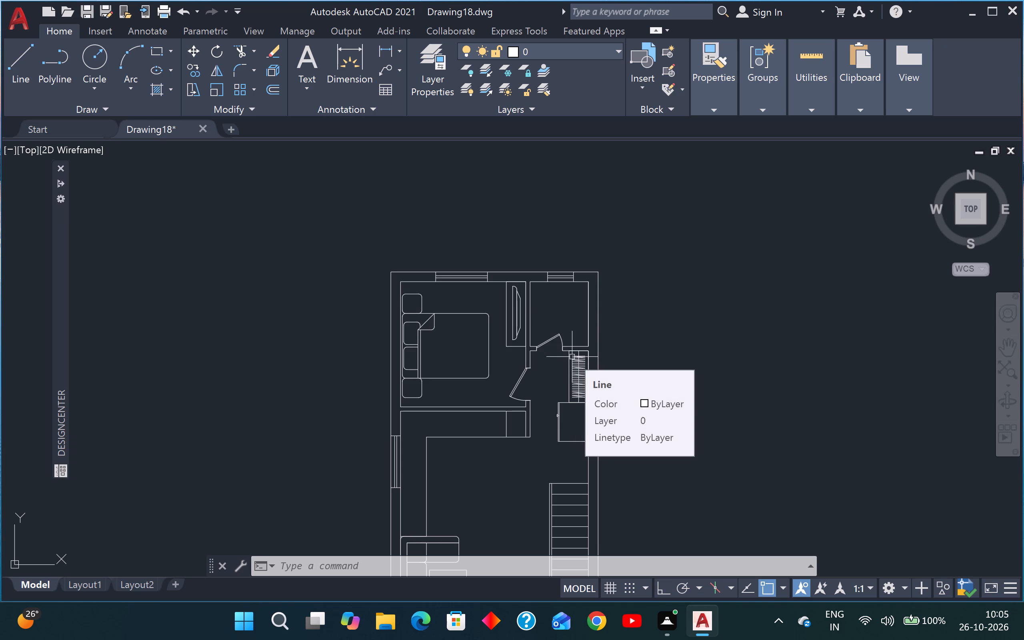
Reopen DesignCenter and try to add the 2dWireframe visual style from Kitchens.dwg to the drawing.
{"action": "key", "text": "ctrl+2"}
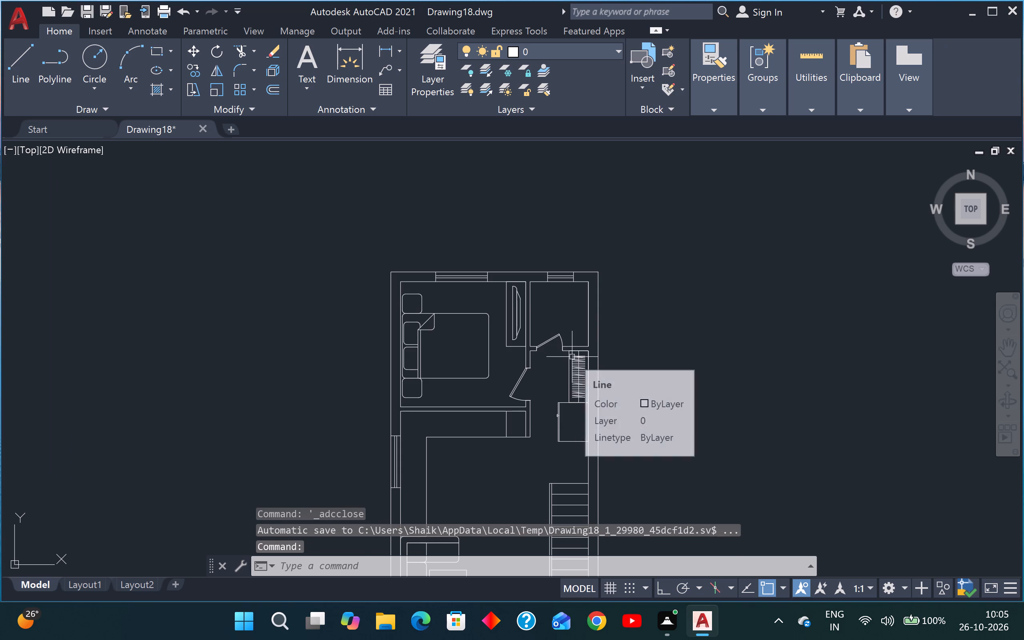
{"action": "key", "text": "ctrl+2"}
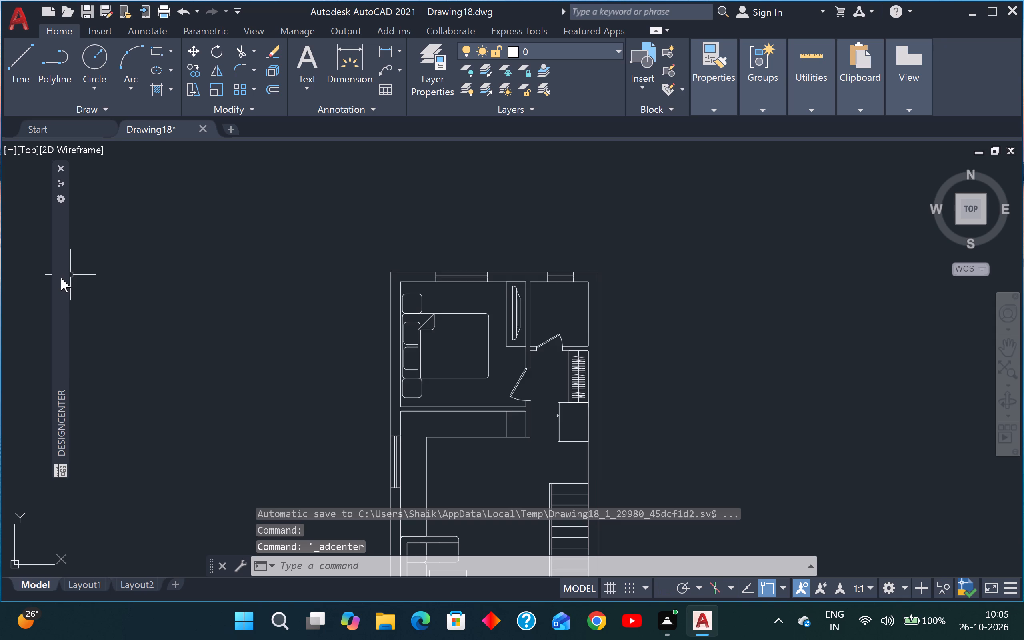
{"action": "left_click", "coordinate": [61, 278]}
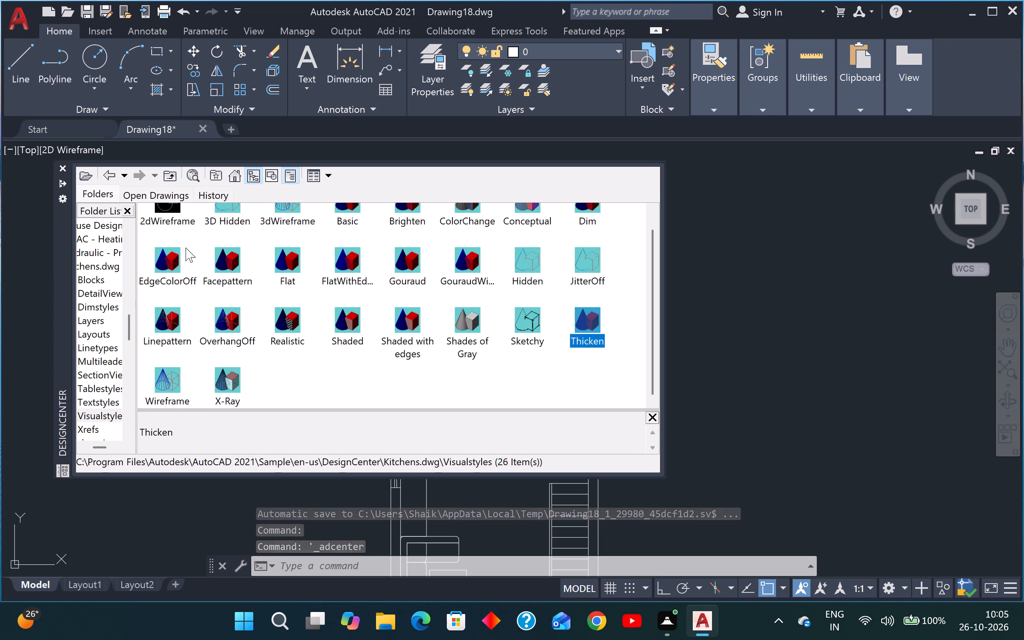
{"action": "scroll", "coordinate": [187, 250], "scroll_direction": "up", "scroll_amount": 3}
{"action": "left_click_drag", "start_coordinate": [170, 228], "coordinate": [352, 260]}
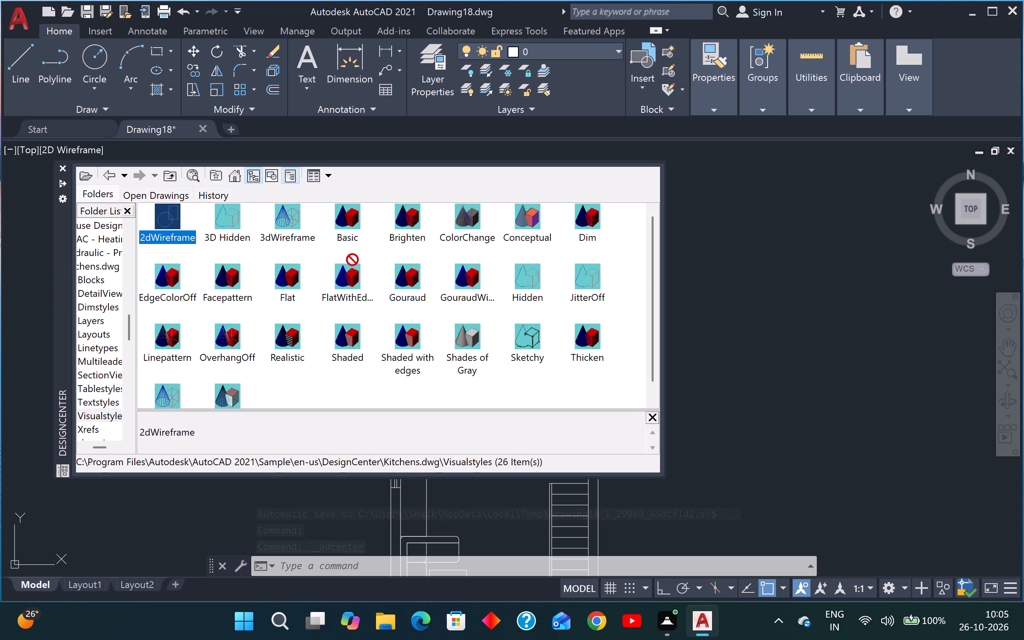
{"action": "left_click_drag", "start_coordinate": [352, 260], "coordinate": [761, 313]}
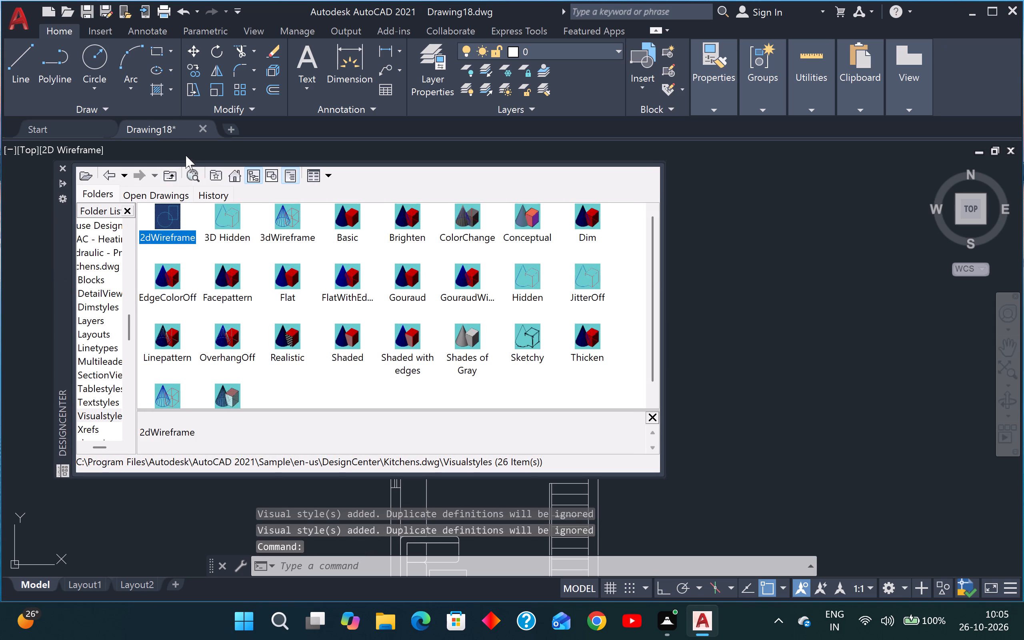
Insert the "Range-Oven - 30 in top" block from the Kitchens.dwg blocks into the empty space beside the floor plan.
{"action": "left_click", "coordinate": [172, 175]}
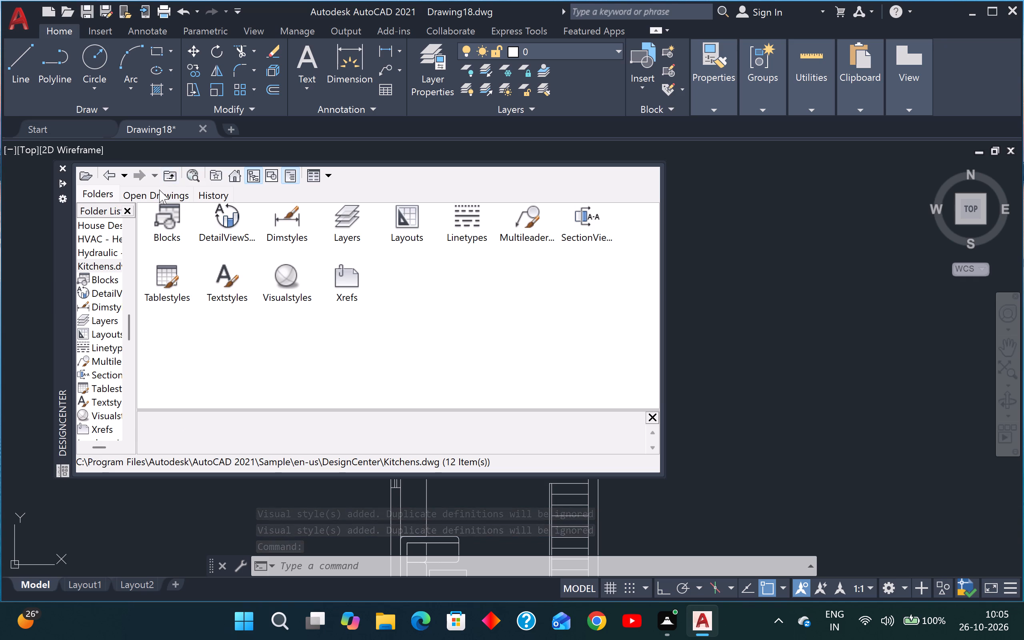
{"action": "double_click", "coordinate": [163, 222]}
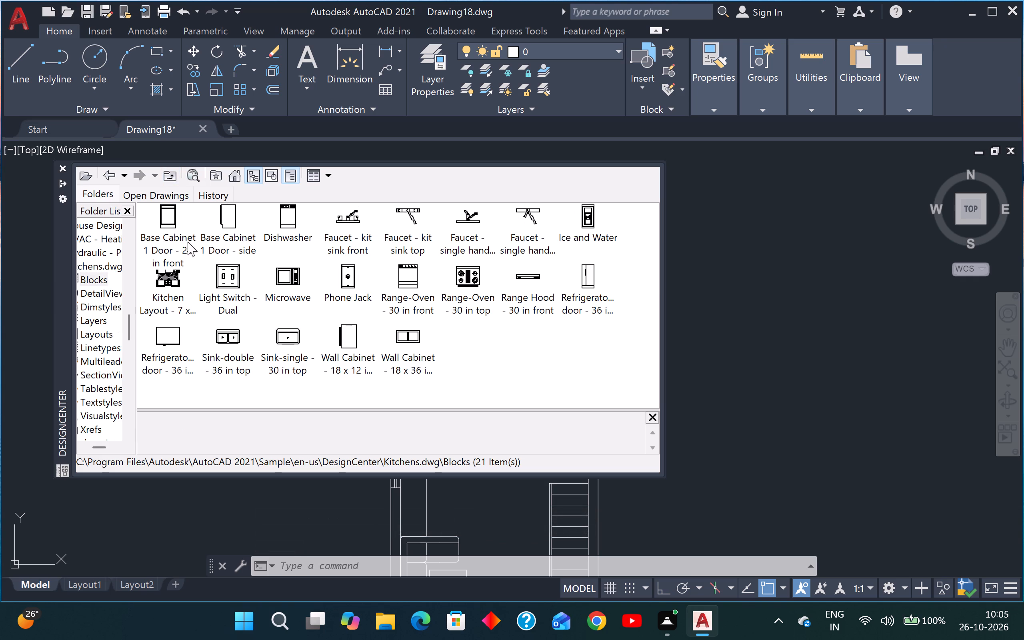
{"action": "left_click_drag", "start_coordinate": [467, 281], "coordinate": [532, 298]}
{"action": "left_click_drag", "start_coordinate": [532, 298], "coordinate": [855, 314]}
Insert the "Sink-double - 36 in top" block from Kitchens.dwg beside the floor plan, below the range-oven.
{"action": "left_click_drag", "start_coordinate": [235, 342], "coordinate": [235, 343]}
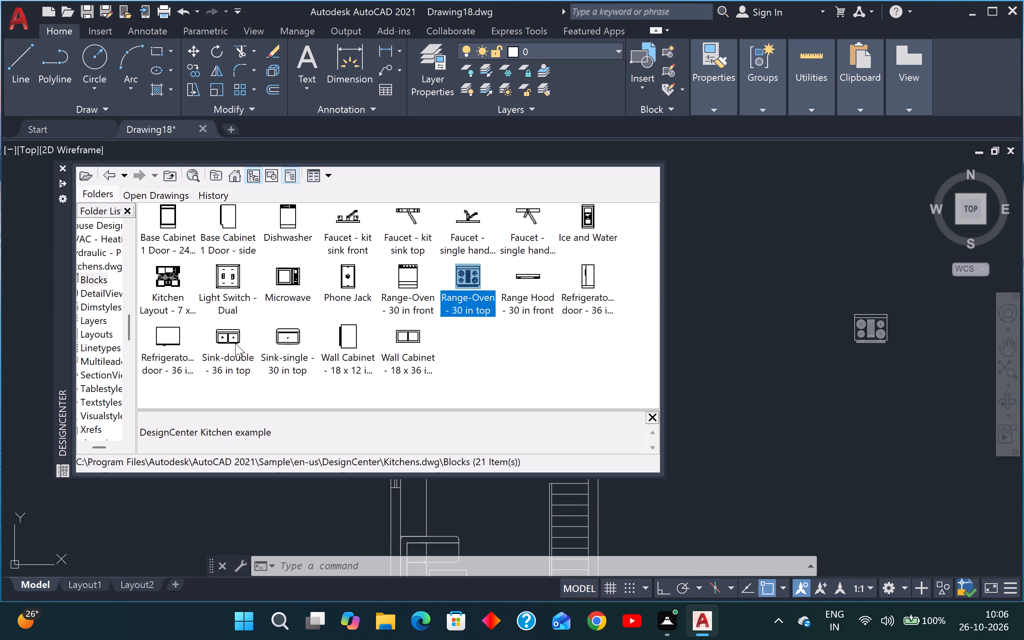
{"action": "left_click_drag", "start_coordinate": [235, 343], "coordinate": [805, 391]}
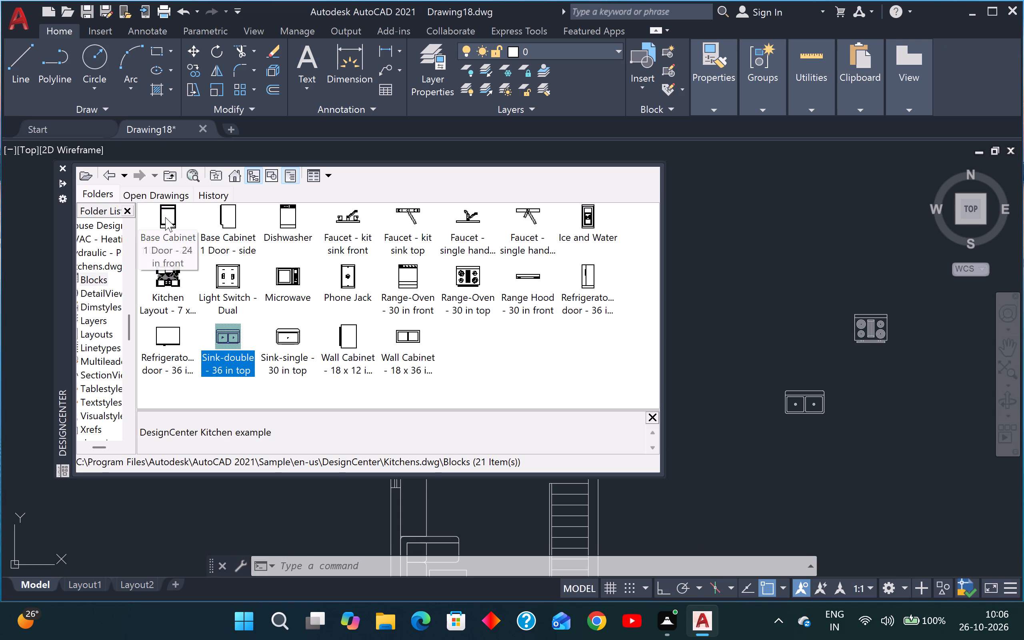
{"action": "key", "text": "Escape"}
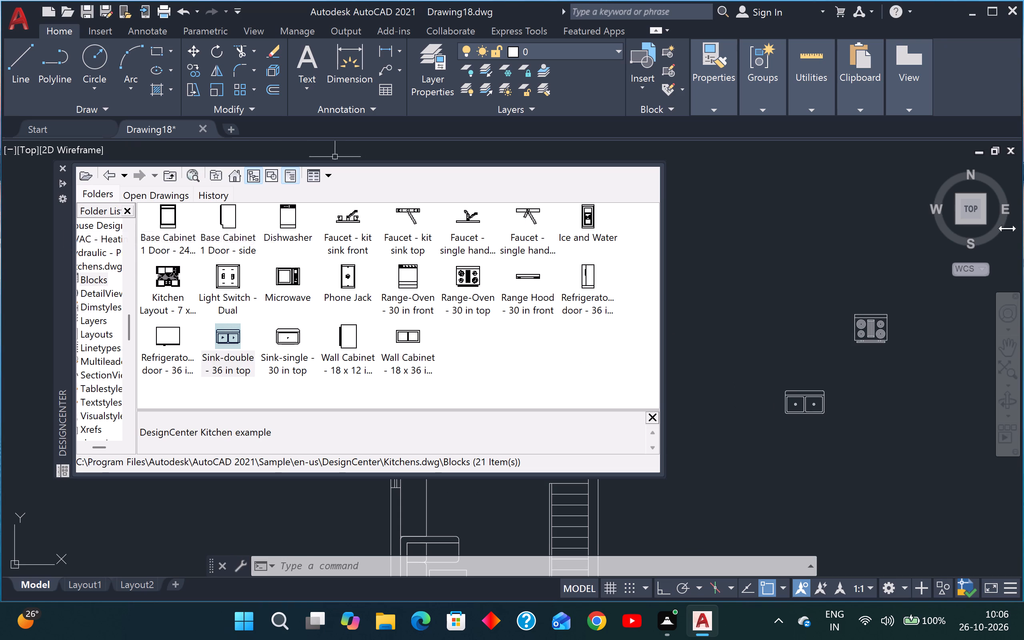
{"action": "left_click", "coordinate": [1023, 209]}
{"action": "key", "text": "Escape"}
Move the range-oven block by the midpoint of its back edge onto the kitchen counter, against the wall below the bedroom.
{"action": "scroll", "coordinate": [874, 362], "scroll_direction": "up", "scroll_amount": 3}
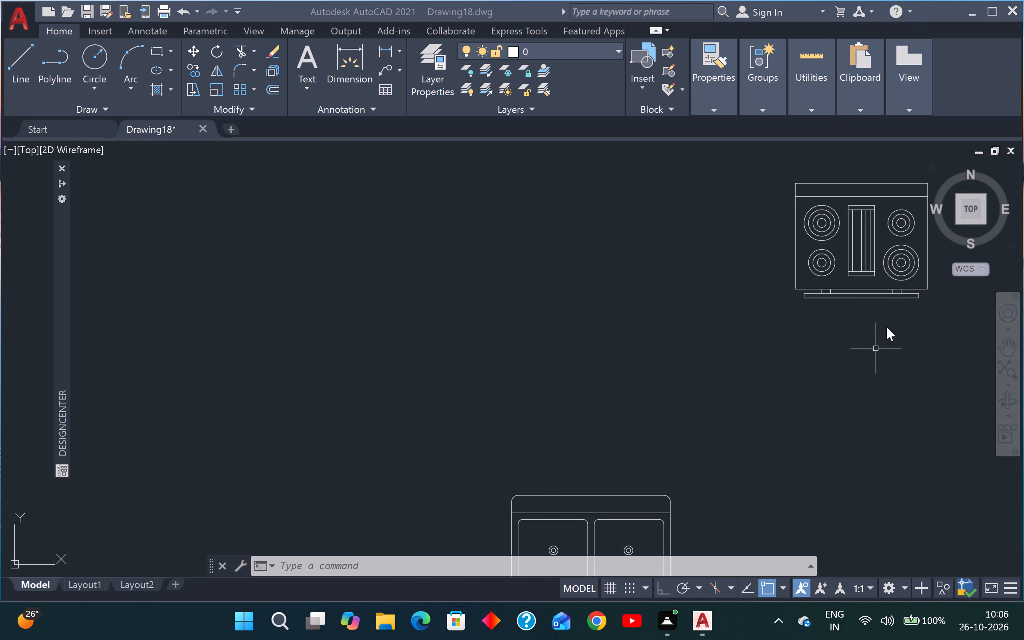
{"action": "middle_click_drag", "start_coordinate": [883, 282], "coordinate": [616, 401]}
{"action": "middle_click_drag", "start_coordinate": [637, 344], "coordinate": [138, 409]}
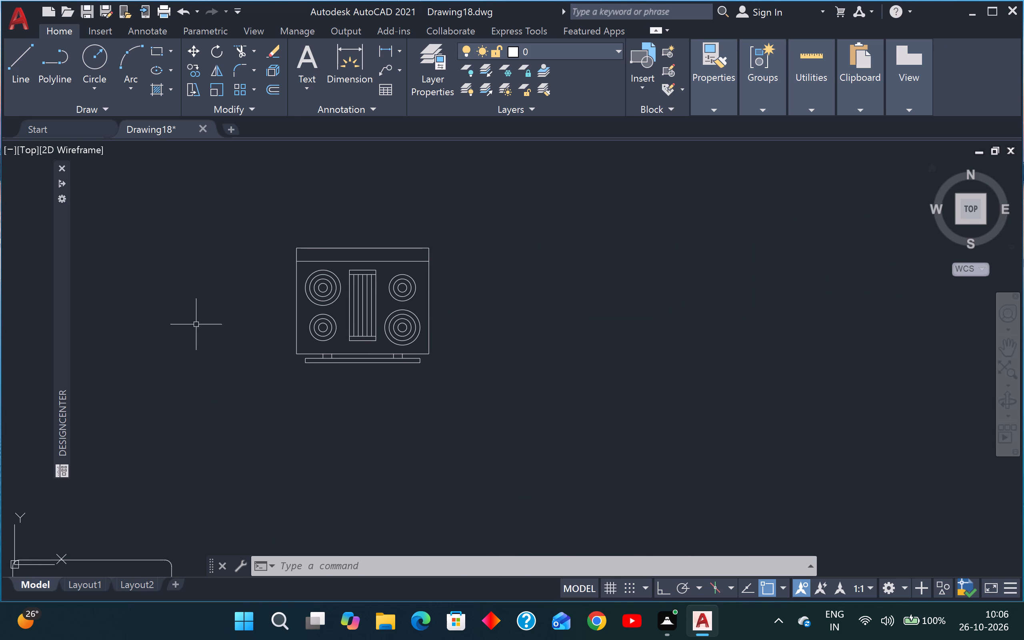
{"action": "left_click_drag", "start_coordinate": [383, 185], "coordinate": [383, 192]}
{"action": "left_click", "coordinate": [286, 293]}
{"action": "type", "text": "m"}
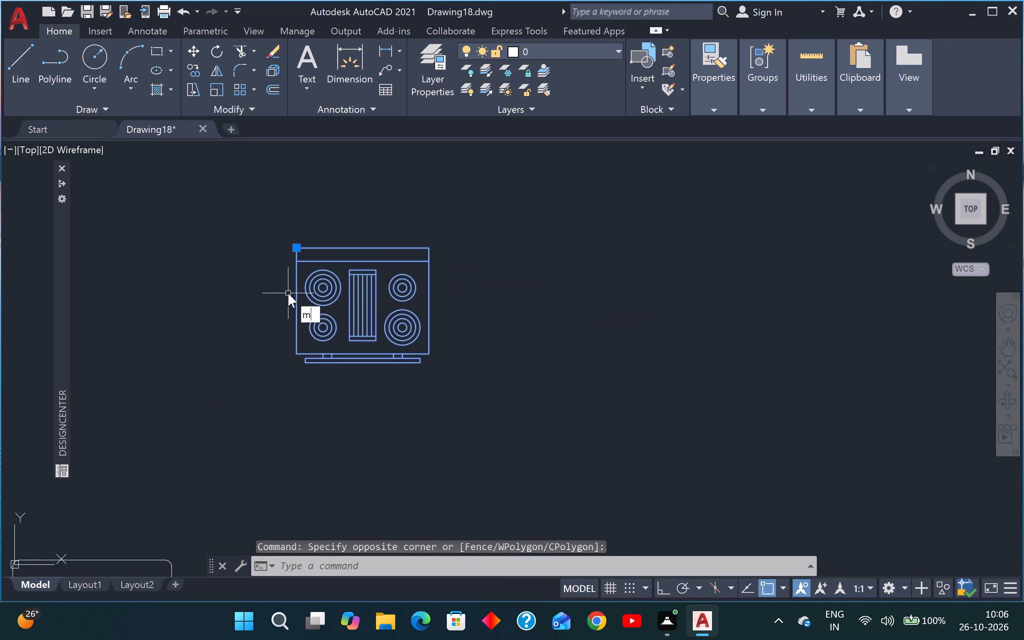
{"action": "key", "text": "space"}
{"action": "scroll", "coordinate": [290, 292], "scroll_direction": "up", "scroll_amount": 2}
{"action": "scroll", "coordinate": [290, 292], "scroll_direction": "down", "scroll_amount": 4}
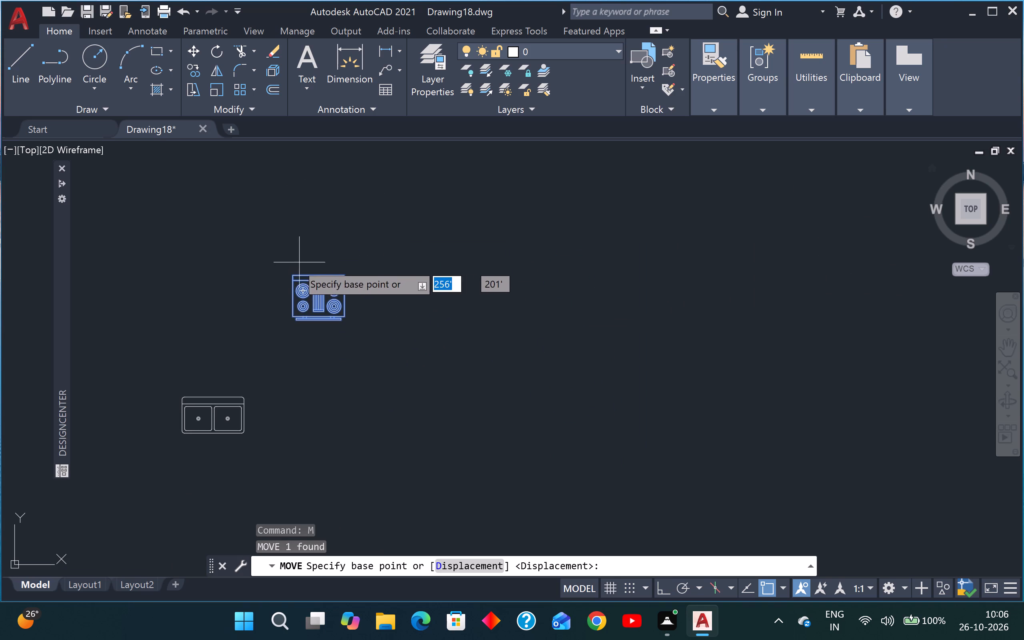
{"action": "scroll", "coordinate": [291, 266], "scroll_direction": "up", "scroll_amount": 3}
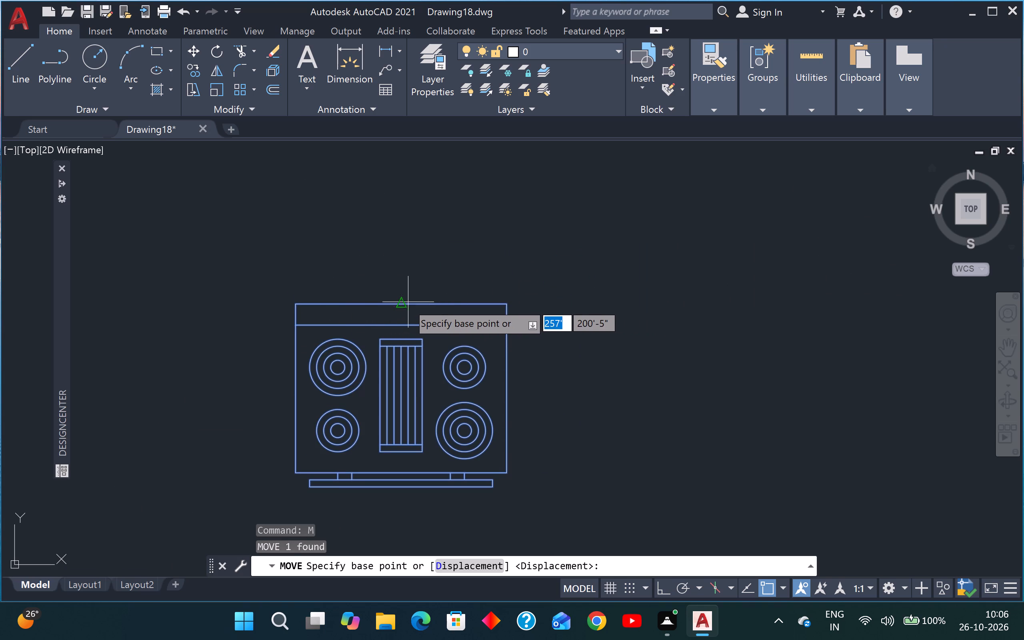
{"action": "left_click", "coordinate": [405, 302]}
{"action": "scroll", "coordinate": [403, 302], "scroll_direction": "down", "scroll_amount": 4}
{"action": "scroll", "coordinate": [351, 339], "scroll_direction": "down", "scroll_amount": 3}
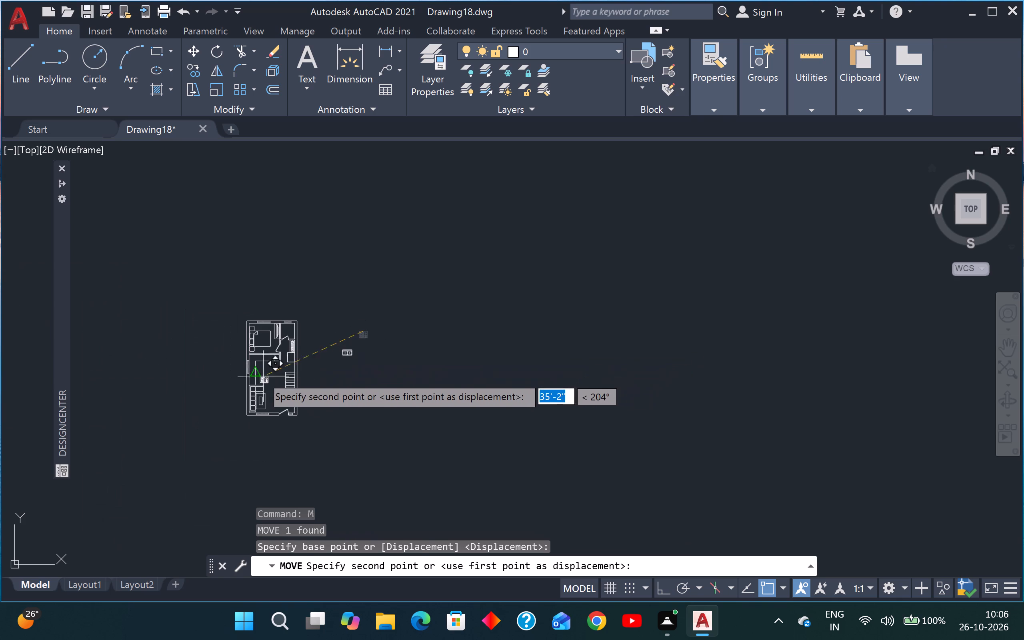
{"action": "scroll", "coordinate": [256, 370], "scroll_direction": "up", "scroll_amount": 3}
{"action": "scroll", "coordinate": [270, 334], "scroll_direction": "up", "scroll_amount": 2}
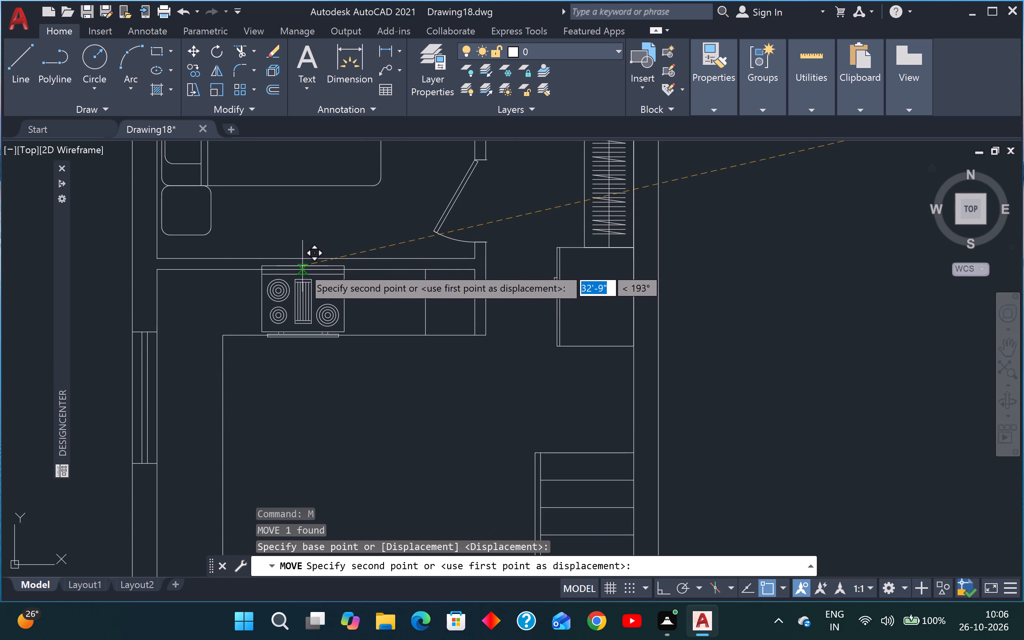
{"action": "left_click", "coordinate": [304, 271]}
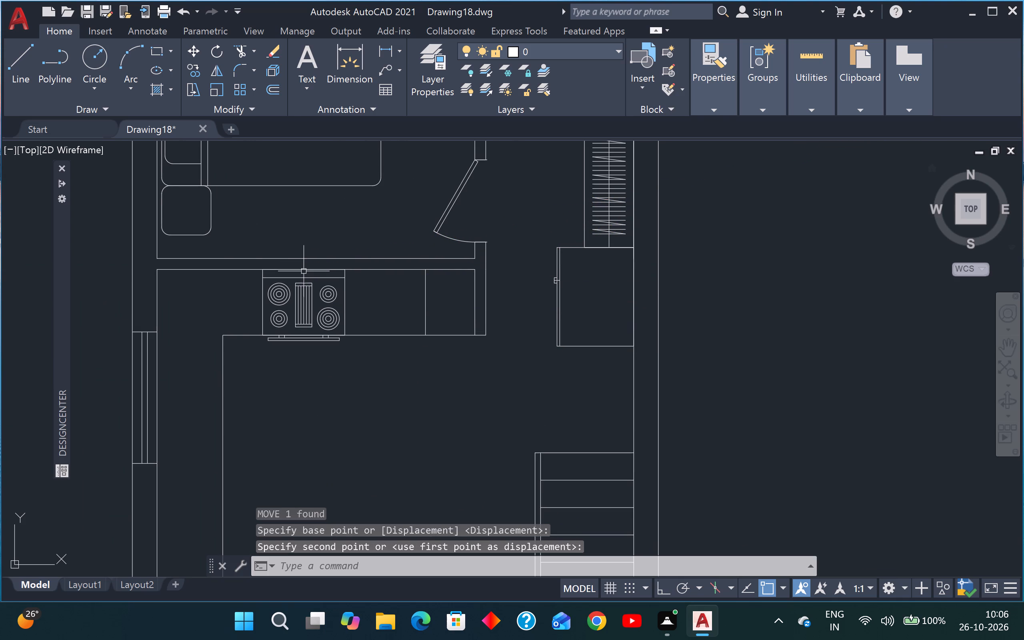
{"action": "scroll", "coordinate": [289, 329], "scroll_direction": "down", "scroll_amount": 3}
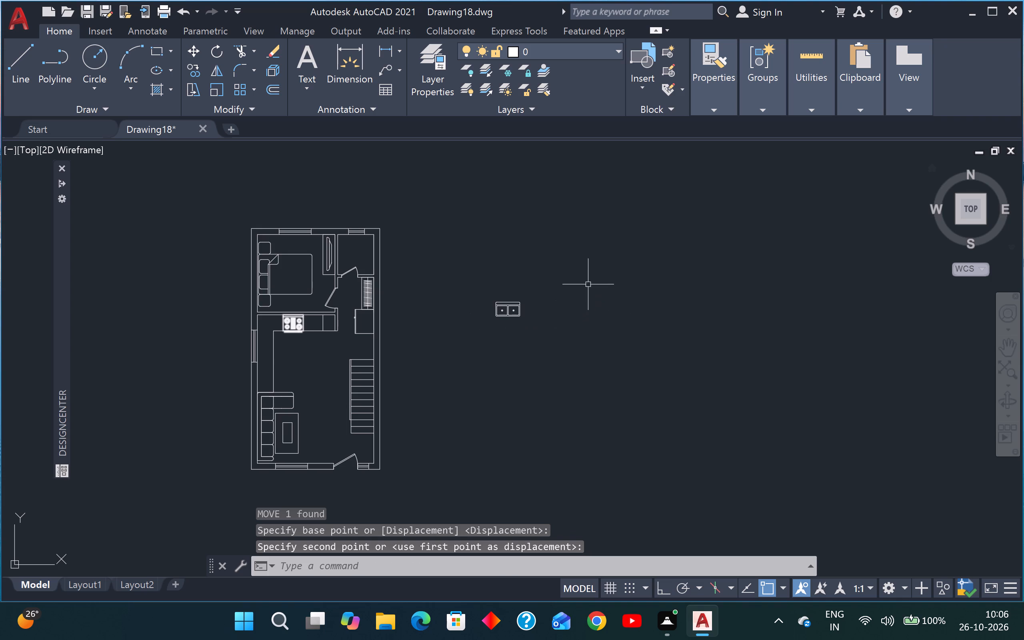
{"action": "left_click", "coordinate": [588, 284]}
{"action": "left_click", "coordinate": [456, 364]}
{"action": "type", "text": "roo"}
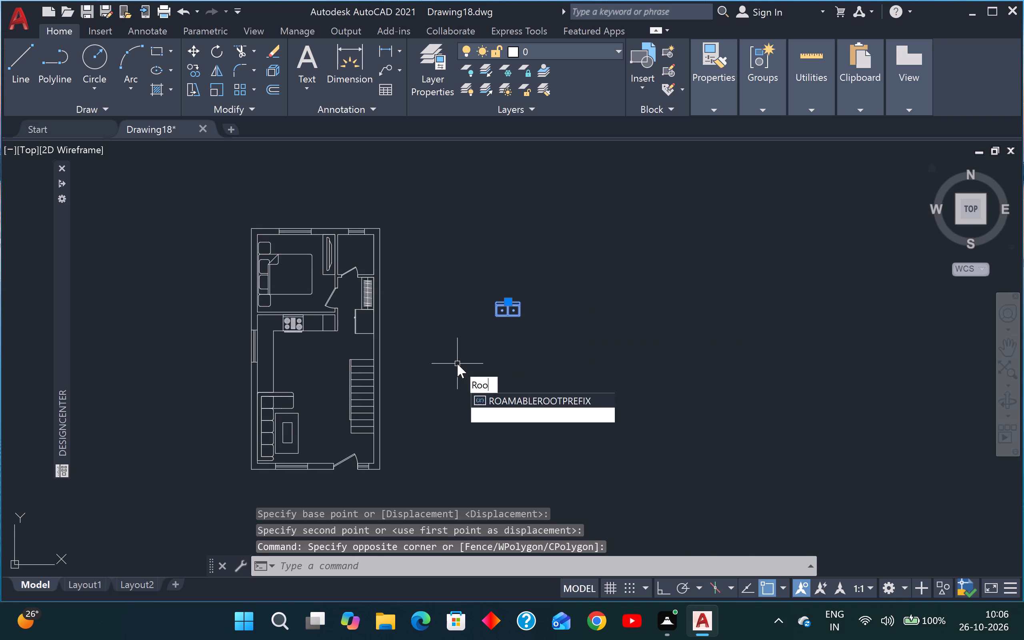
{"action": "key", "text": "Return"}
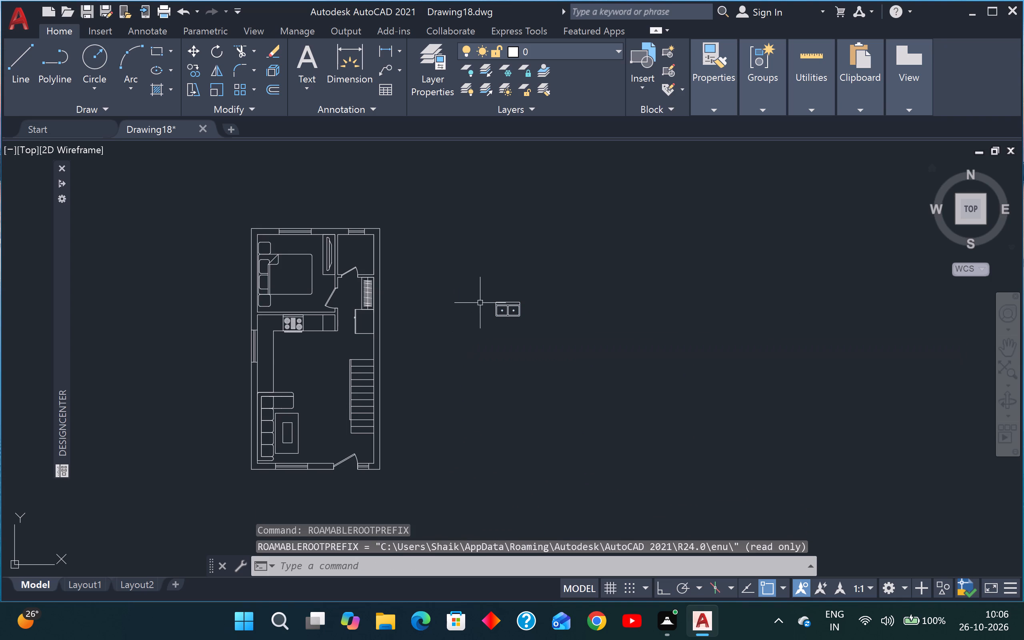
Rotate the double sink block 90 degrees about the corner of its back edge.
{"action": "left_click_drag", "start_coordinate": [532, 294], "coordinate": [526, 296]}
{"action": "left_click", "coordinate": [457, 348]}
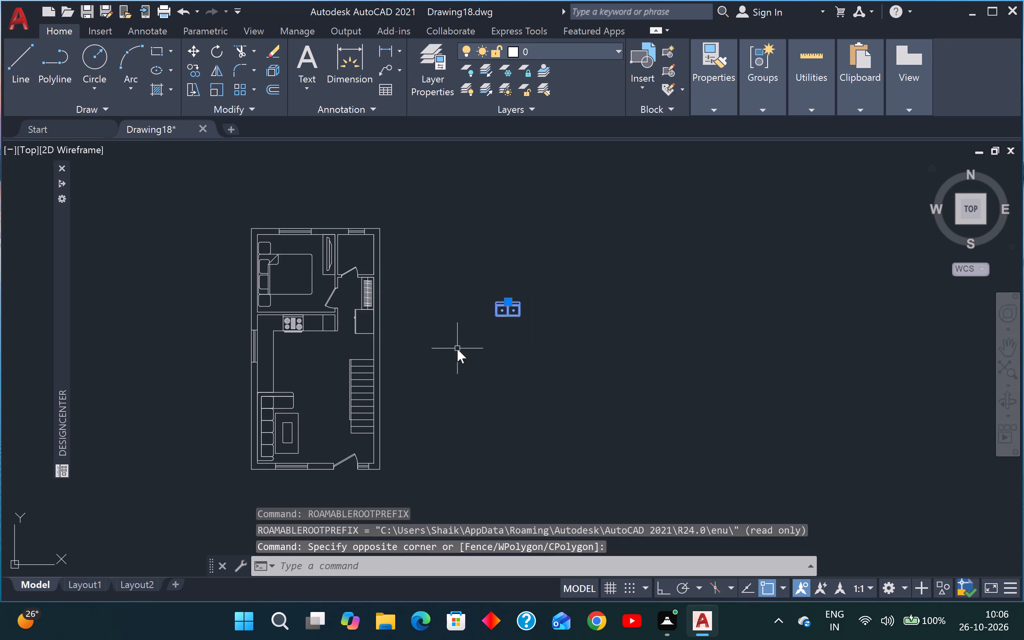
{"action": "key", "text": "t"}
{"action": "key", "text": "BackSpace"}
{"action": "key", "text": "r"}
{"action": "key", "text": "o"}
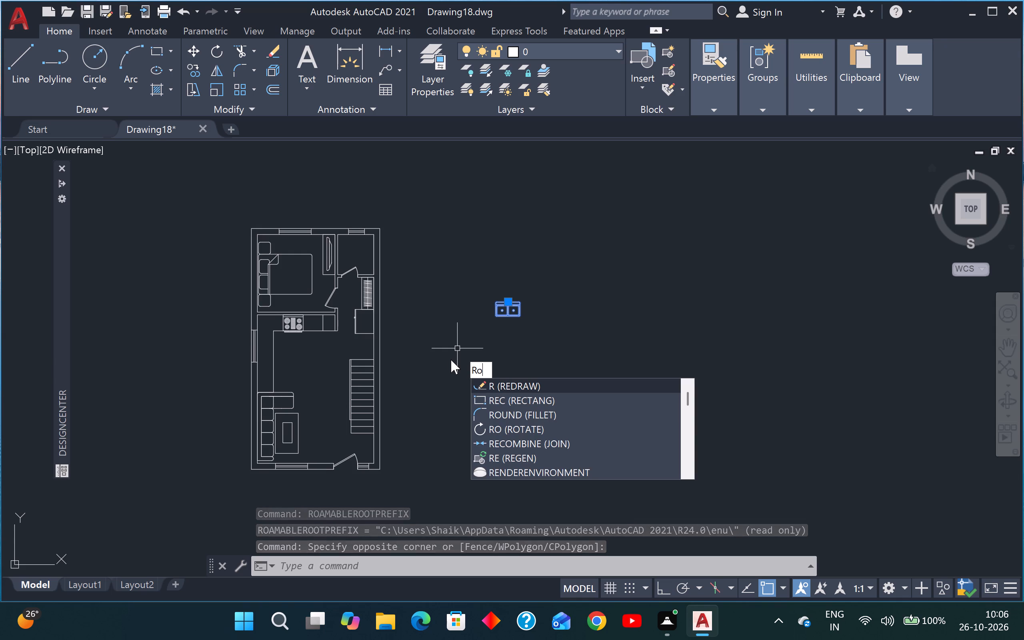
{"action": "key", "text": "space"}
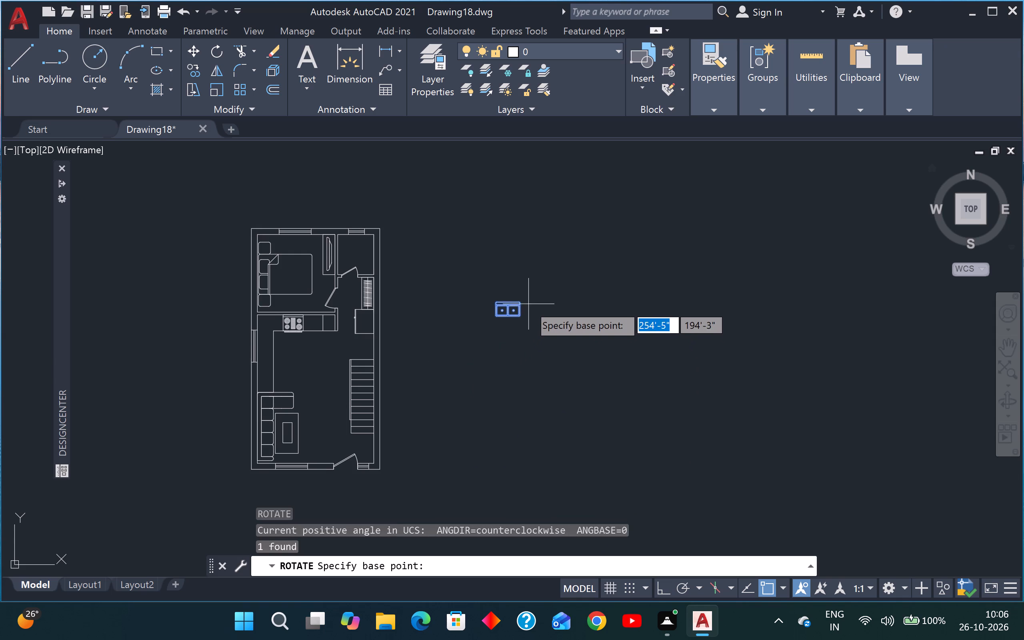
{"action": "left_click", "coordinate": [518, 302]}
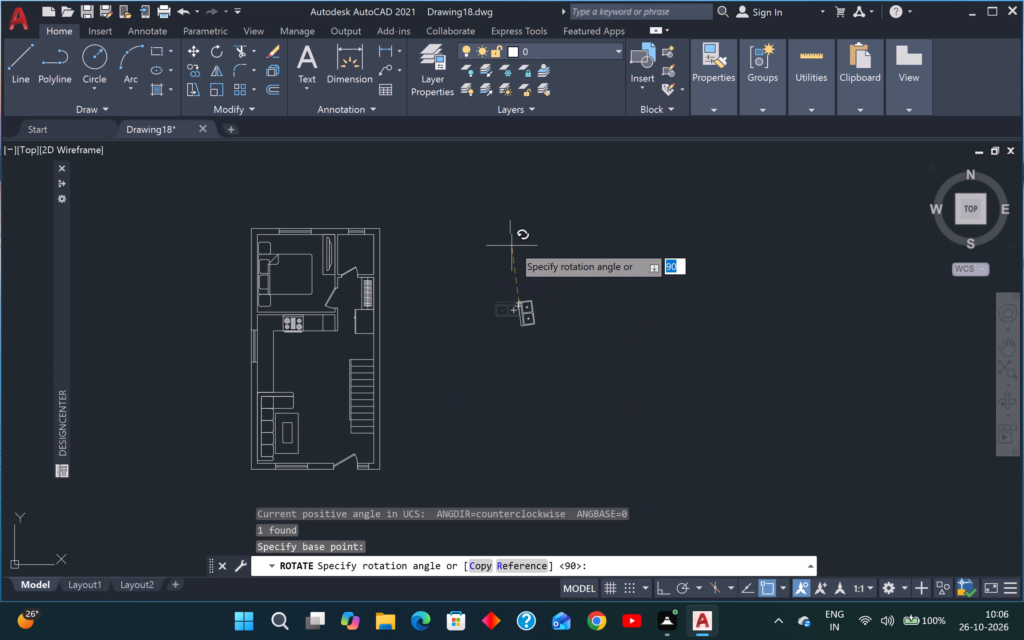
{"action": "key", "text": "F8"}
{"action": "left_click", "coordinate": [523, 243]}
{"action": "key", "text": "F8"}
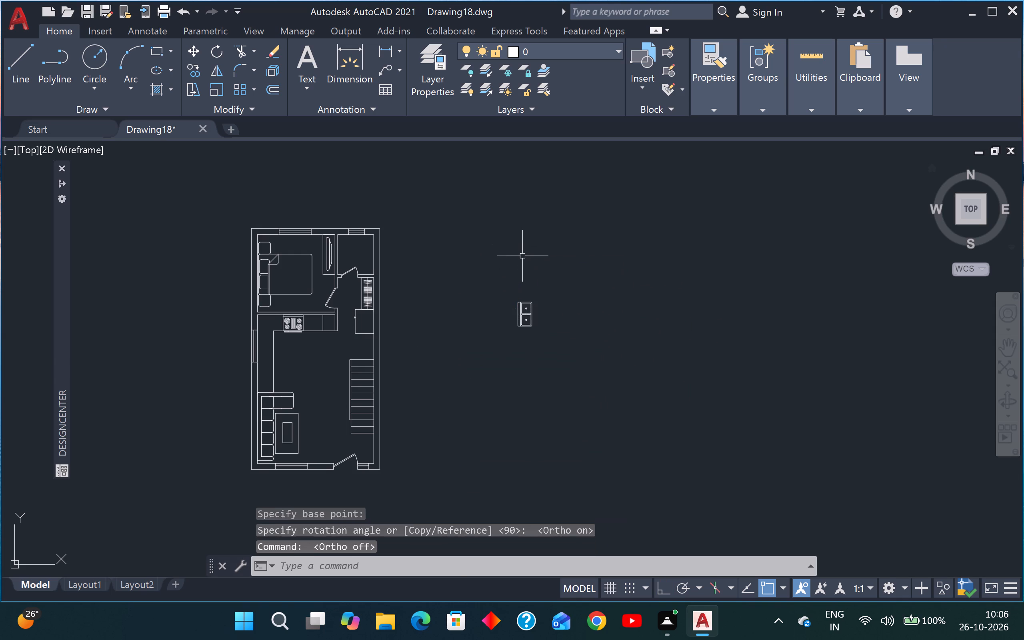
Move the double sink by the midpoint of its back edge onto the side kitchen counter, against the outer wall by the window.
{"action": "left_click", "coordinate": [556, 289]}
{"action": "left_click", "coordinate": [506, 336]}
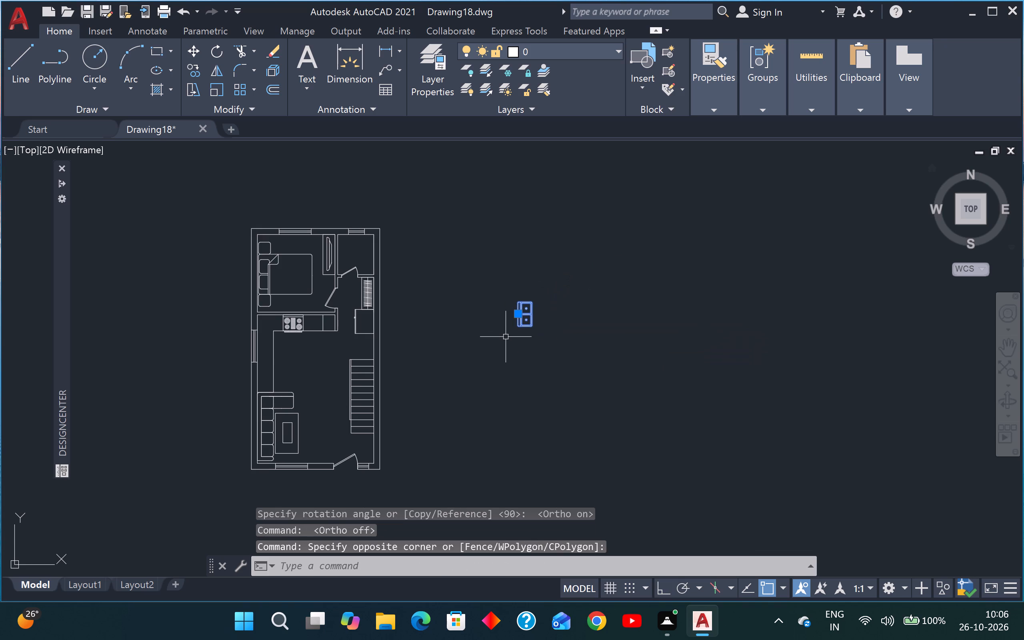
{"action": "key", "text": "c"}
{"action": "key", "text": "BackSpace"}
{"action": "type", "text": "m"}
{"action": "key", "text": "space"}
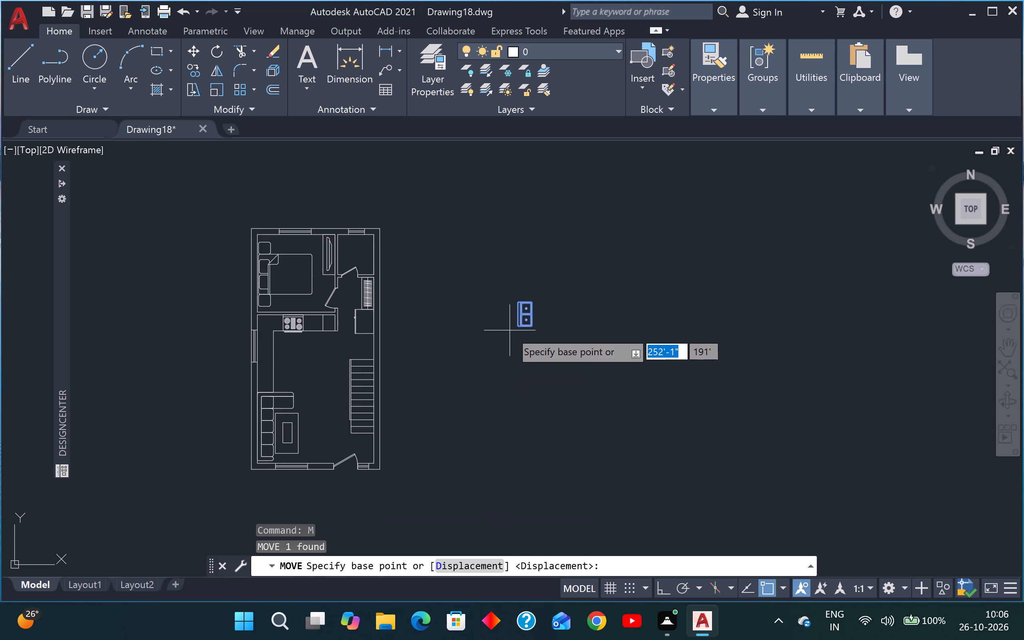
{"action": "scroll", "coordinate": [514, 304], "scroll_direction": "up", "scroll_amount": 3}
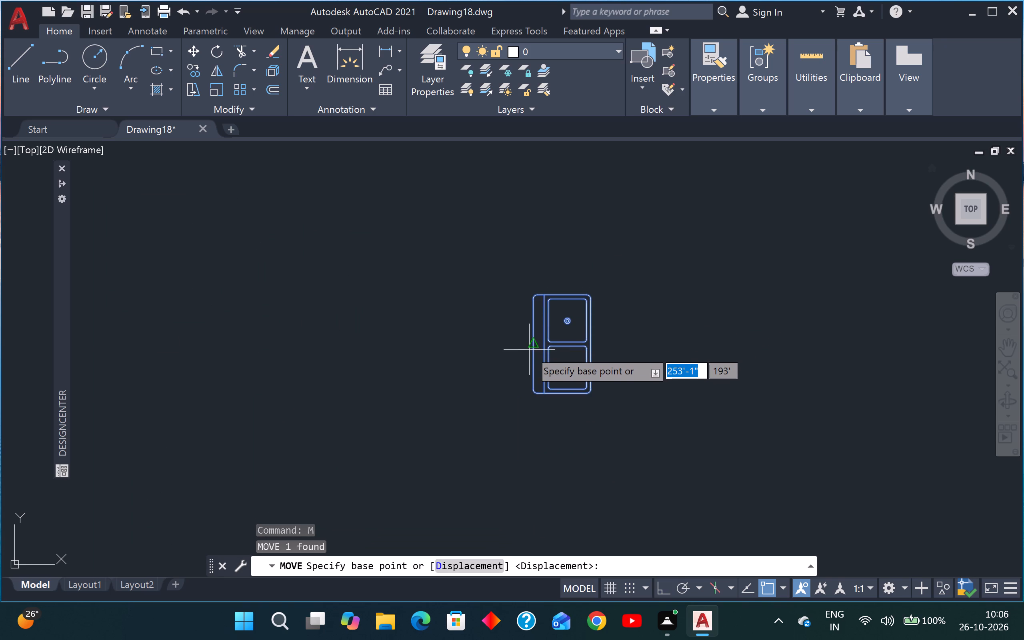
{"action": "left_click", "coordinate": [532, 347]}
{"action": "scroll", "coordinate": [531, 344], "scroll_direction": "down", "scroll_amount": 3}
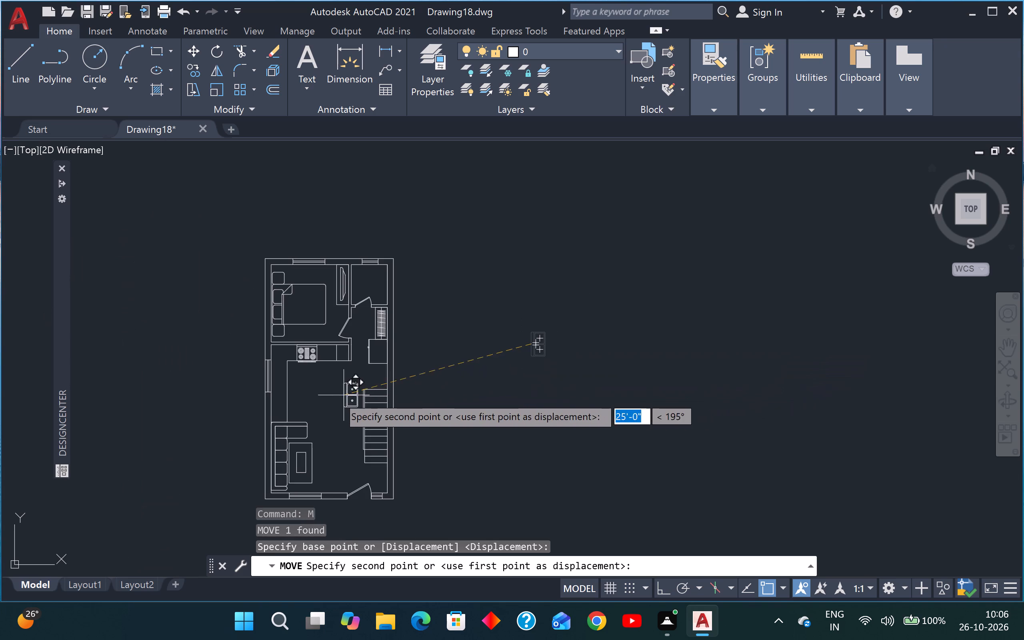
{"action": "scroll", "coordinate": [277, 403], "scroll_direction": "up", "scroll_amount": 2}
{"action": "scroll", "coordinate": [266, 358], "scroll_direction": "up", "scroll_amount": 3}
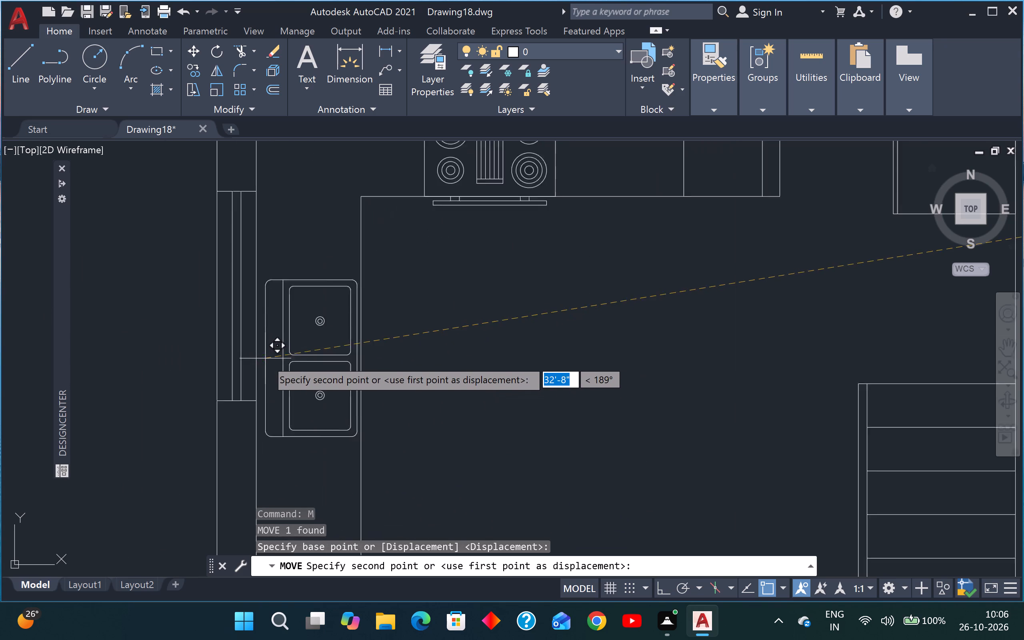
{"action": "left_click", "coordinate": [258, 370]}
{"action": "scroll", "coordinate": [285, 373], "scroll_direction": "down", "scroll_amount": 4}
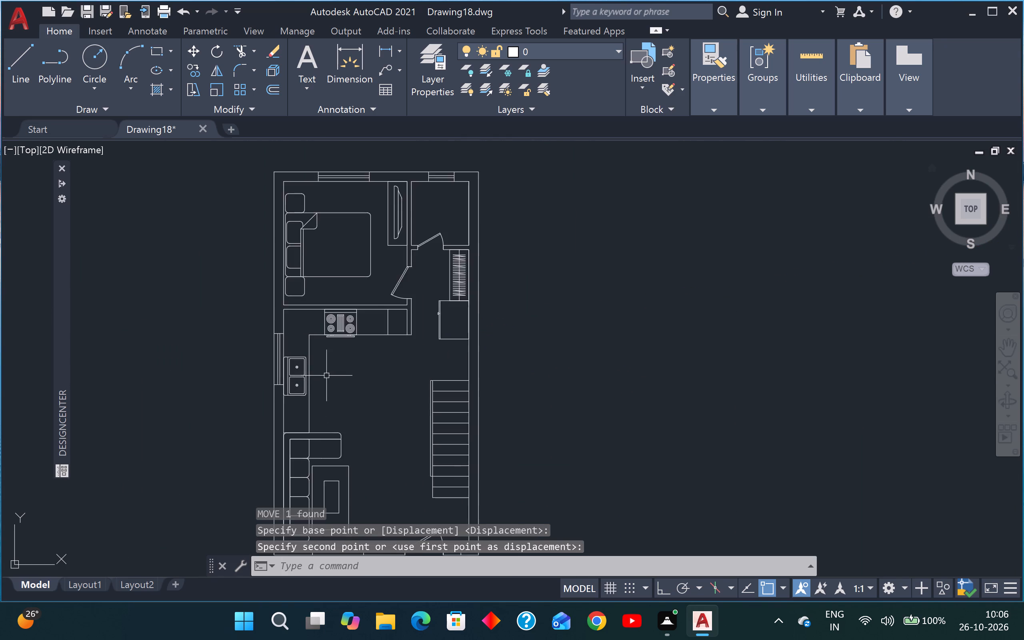
{"action": "scroll", "coordinate": [326, 376], "scroll_direction": "down", "scroll_amount": 1}
{"action": "middle_click_drag", "start_coordinate": [333, 376], "coordinate": [348, 366]}
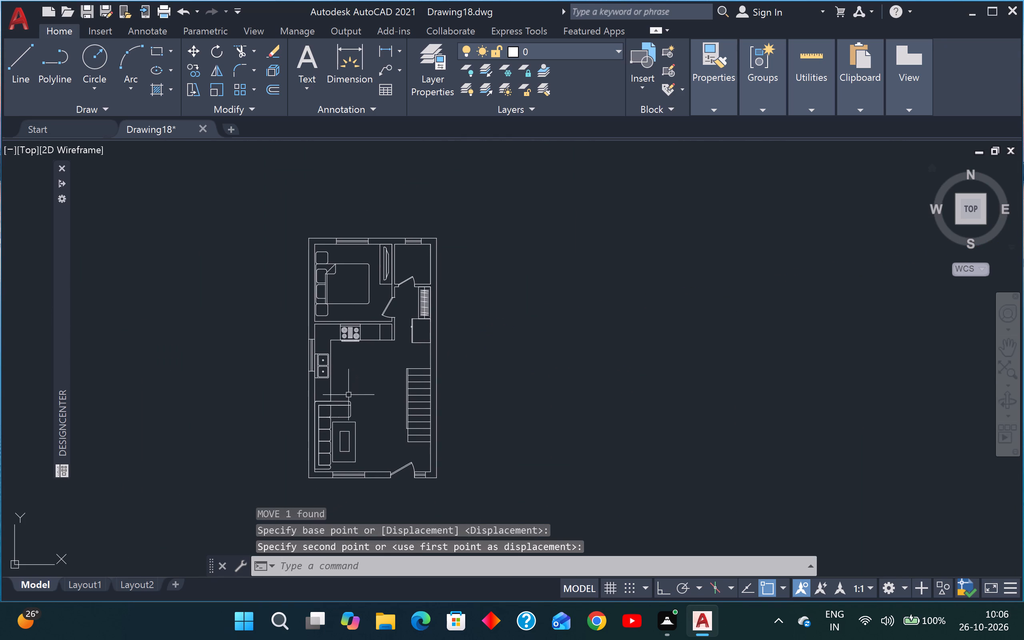
Browse back from Kitchens.dwg in DesignCenter and open the blocks of Home - Space Planner.dwg.
{"action": "scroll", "coordinate": [332, 399], "scroll_direction": "down", "scroll_amount": 2}
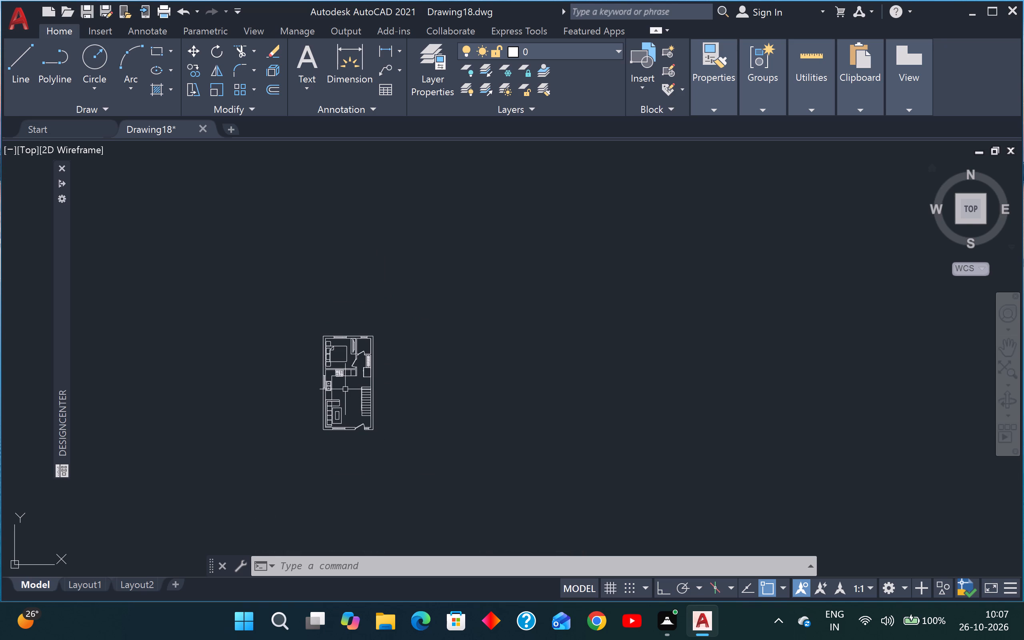
{"action": "scroll", "coordinate": [345, 395], "scroll_direction": "down", "scroll_amount": 1}
{"action": "scroll", "coordinate": [344, 396], "scroll_direction": "up", "scroll_amount": 2}
{"action": "key", "text": "Escape"}
{"action": "key", "text": "Escape"}
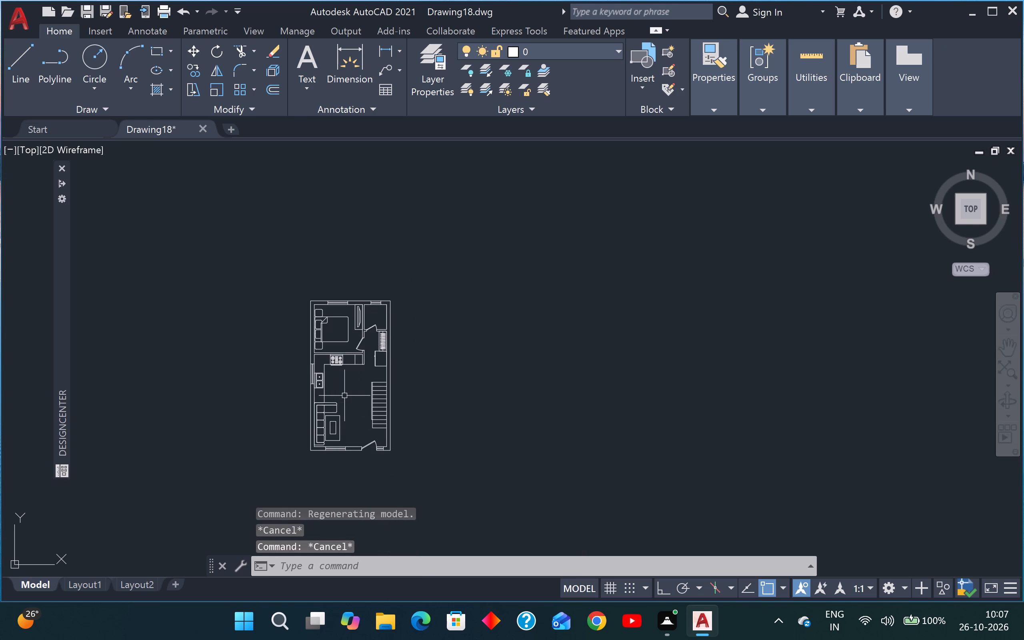
{"action": "left_click", "coordinate": [69, 354]}
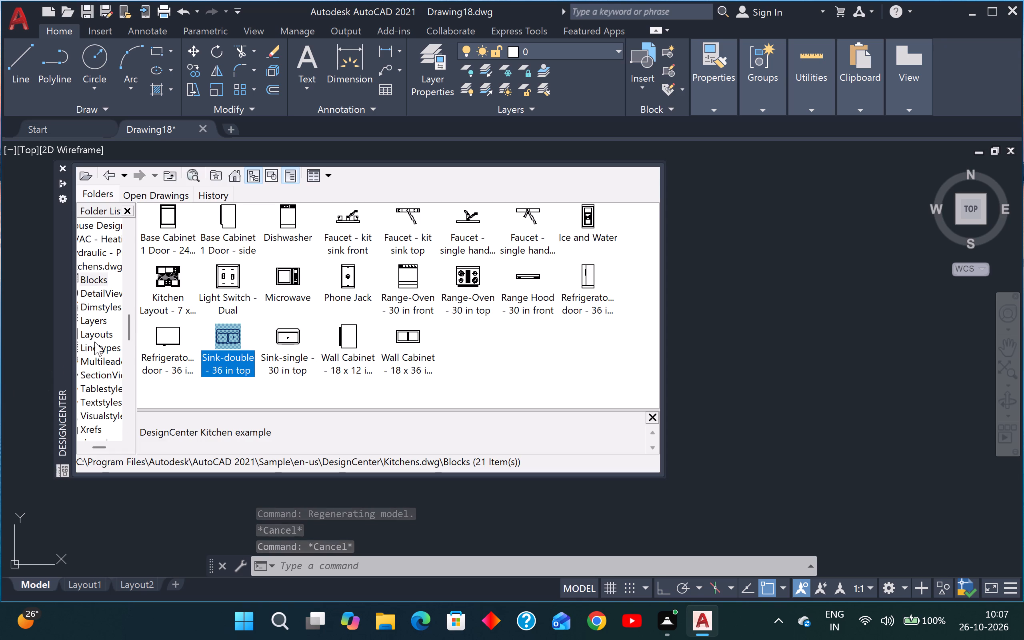
{"action": "left_click", "coordinate": [111, 183]}
{"action": "left_click", "coordinate": [106, 184]}
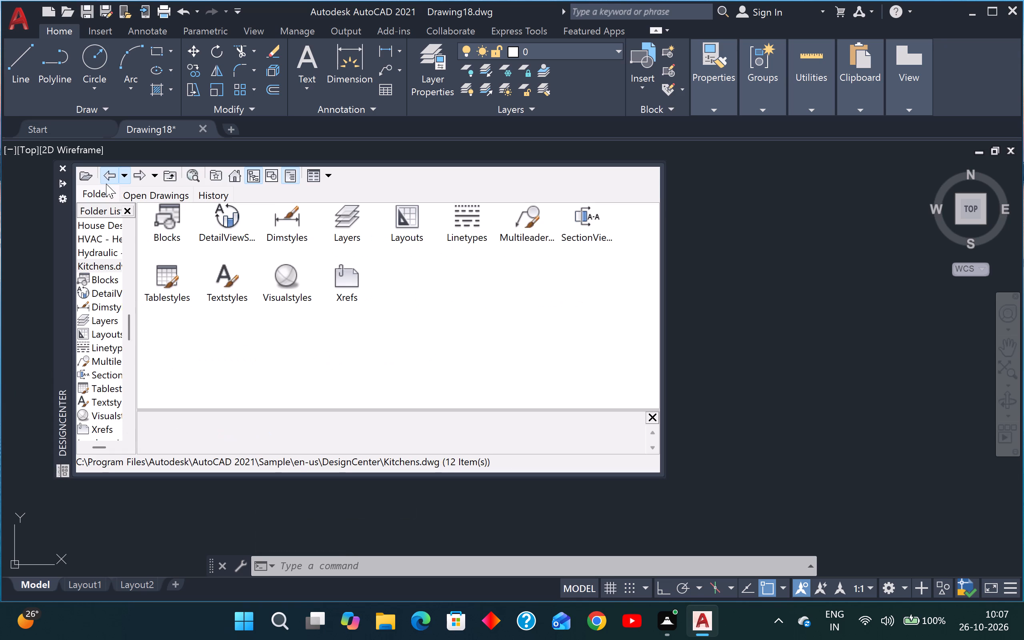
{"action": "left_click", "coordinate": [114, 175]}
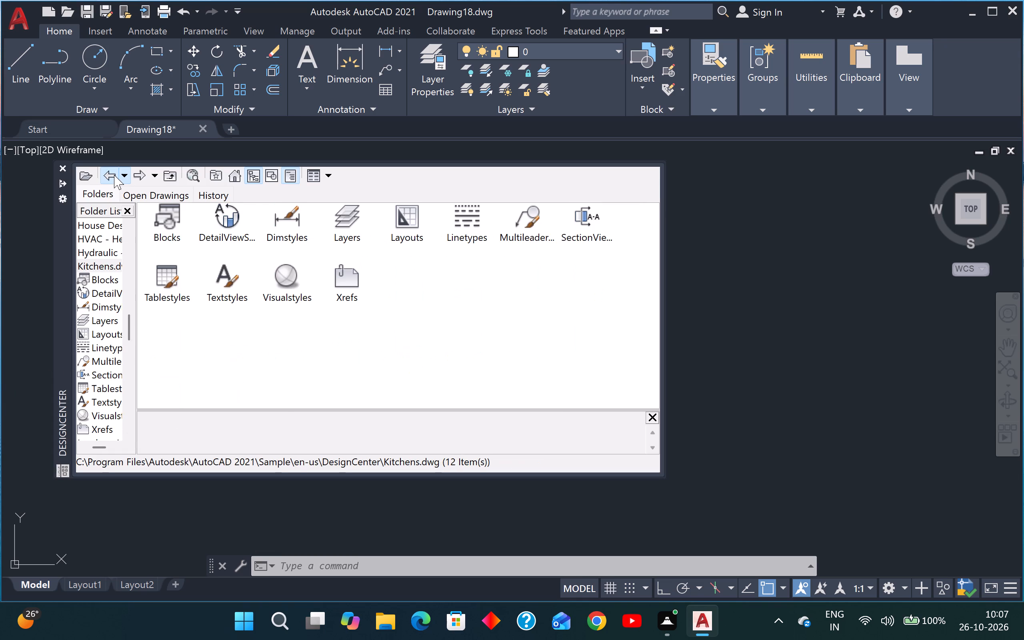
{"action": "left_click", "coordinate": [114, 175]}
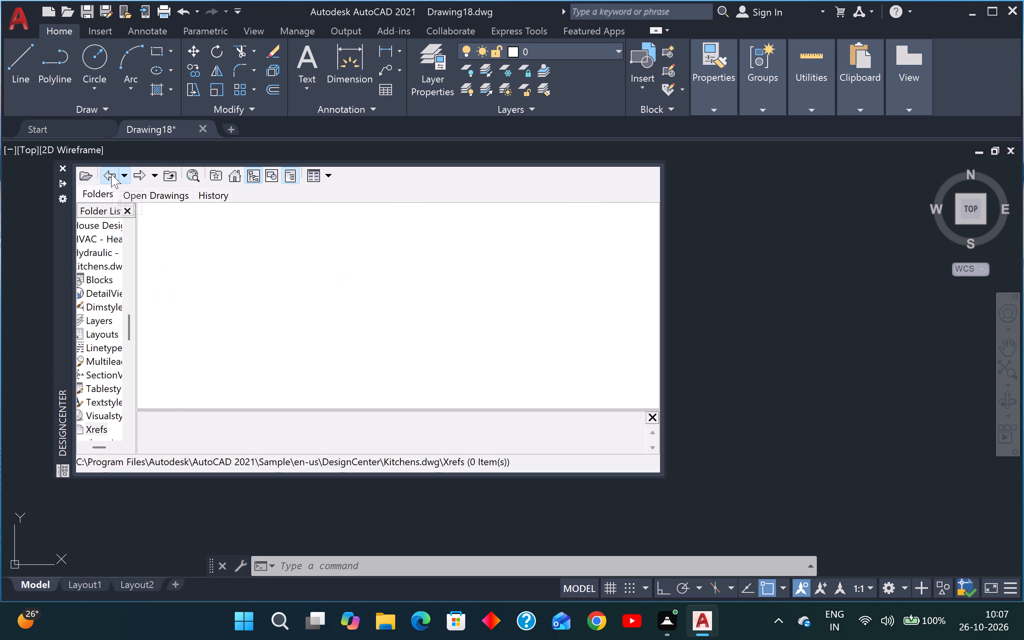
{"action": "left_click", "coordinate": [111, 174]}
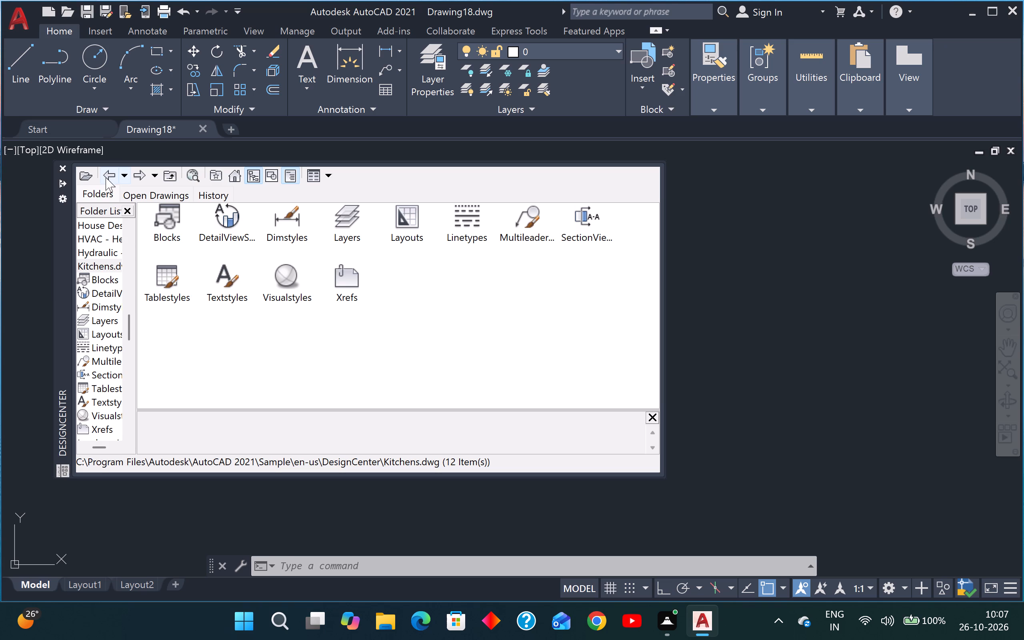
{"action": "left_click", "coordinate": [106, 176]}
{"action": "left_click", "coordinate": [106, 176]}
{"action": "left_click", "coordinate": [106, 176]}
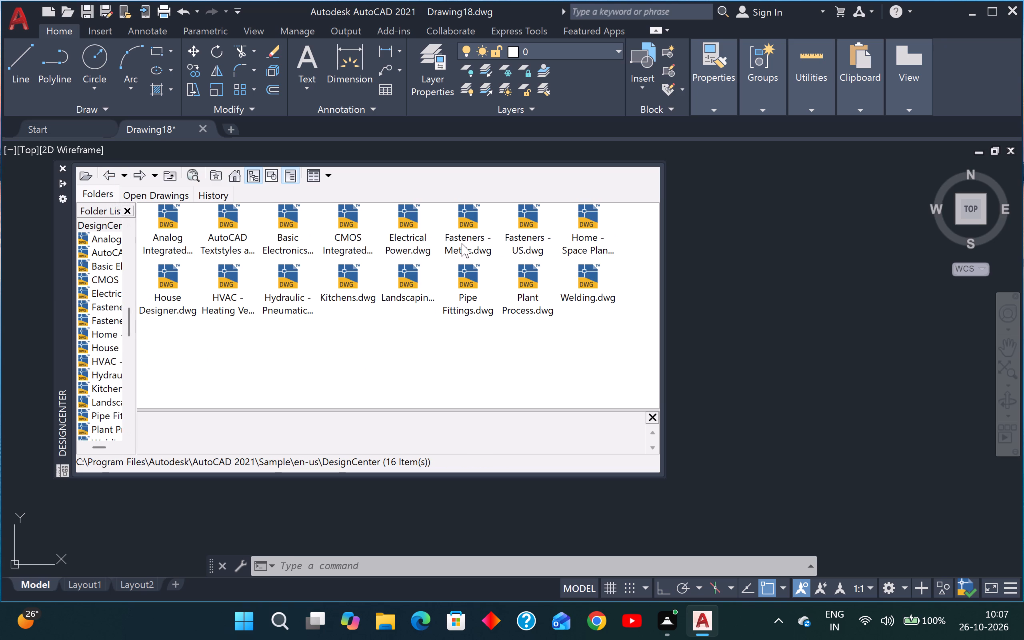
{"action": "left_click", "coordinate": [586, 226]}
{"action": "left_click", "coordinate": [586, 226]}
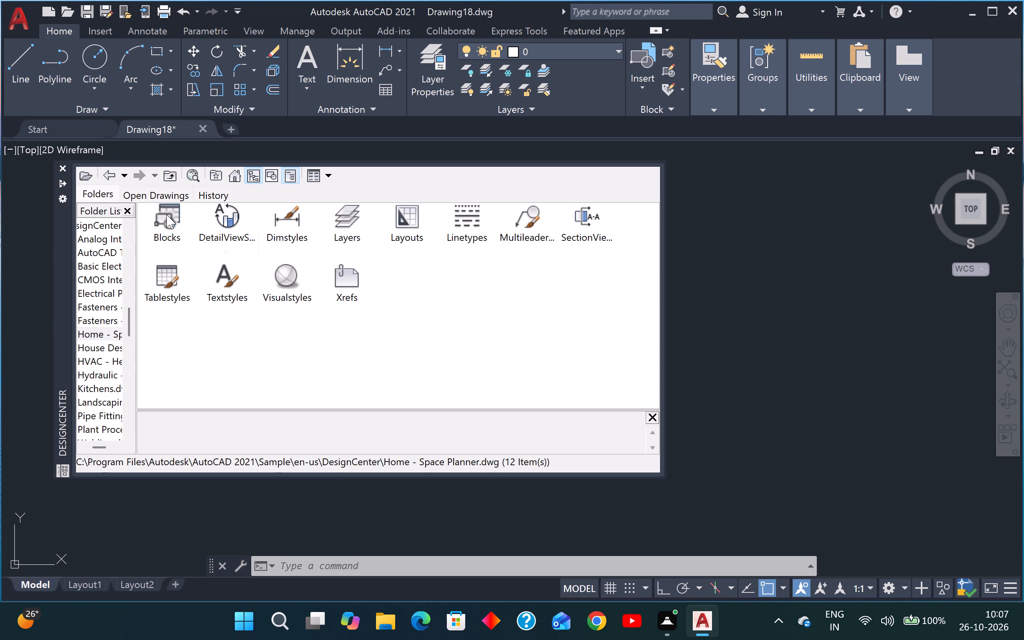
{"action": "double_click", "coordinate": [166, 214]}
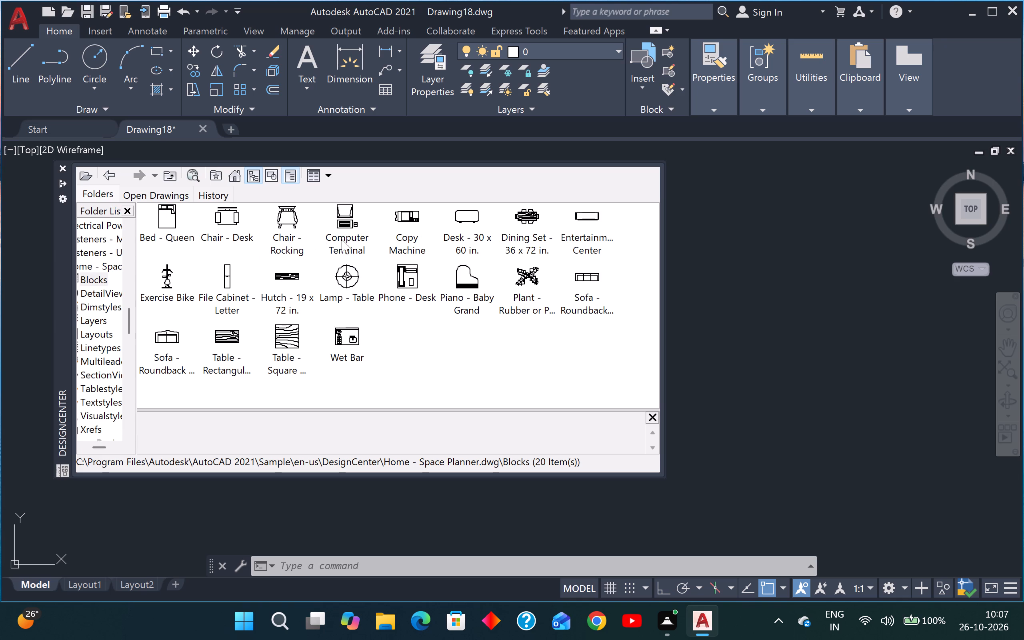
Insert the "Dining Set - 36 x 72 in." block into the empty space beside the floor plan and close DesignCenter.
{"action": "left_click_drag", "start_coordinate": [525, 218], "coordinate": [790, 312]}
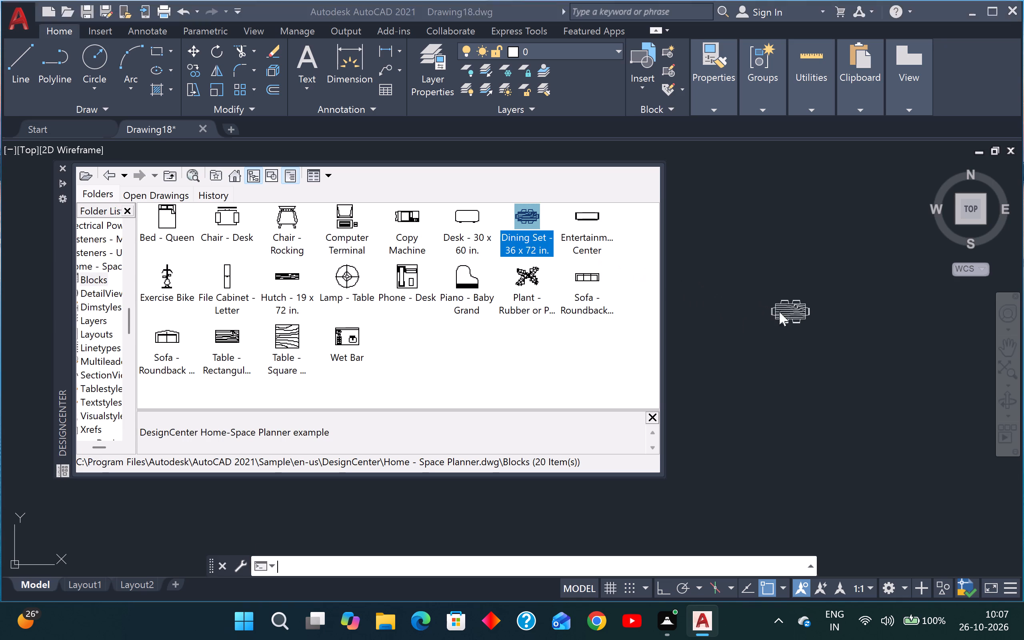
{"action": "left_click", "coordinate": [59, 168]}
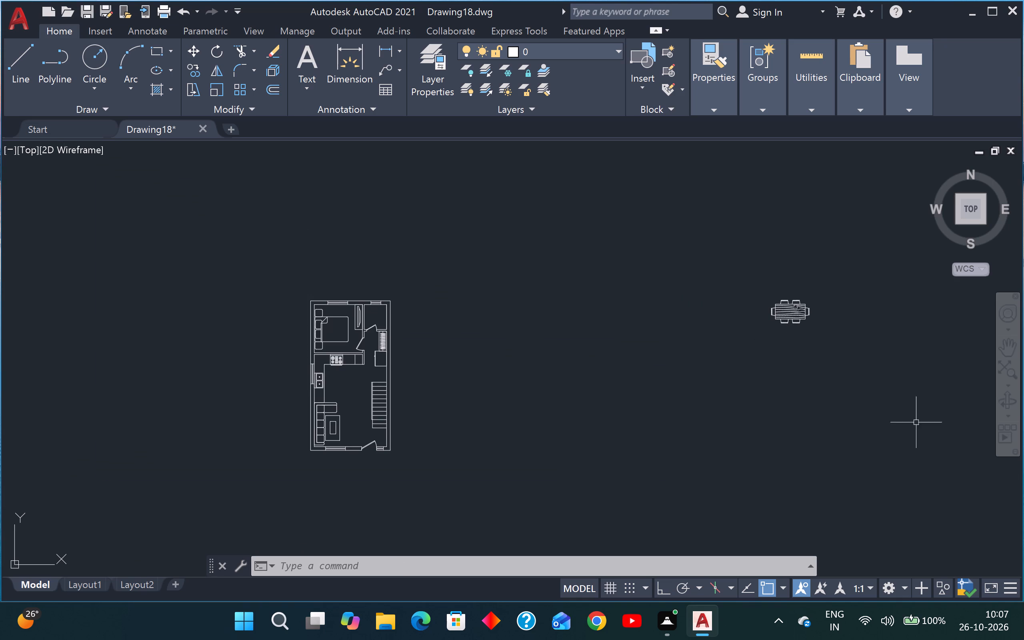
Open the "Dining Set - 36 x 72 in." block definition in the Block Editor.
{"action": "scroll", "coordinate": [825, 332], "scroll_direction": "up", "scroll_amount": 2}
{"action": "double_click", "coordinate": [730, 276]}
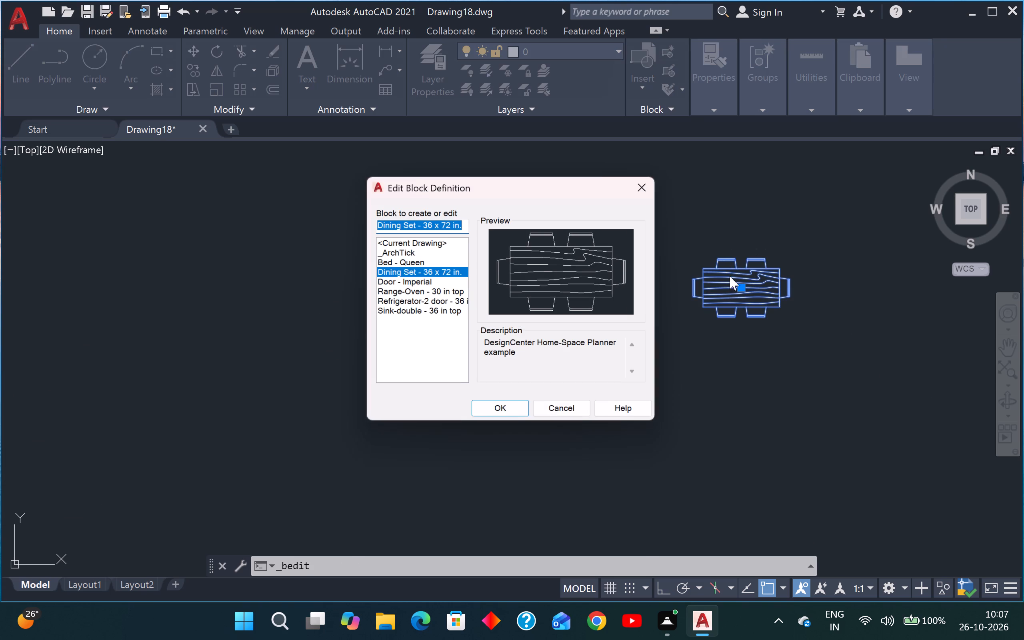
{"action": "left_click", "coordinate": [500, 413]}
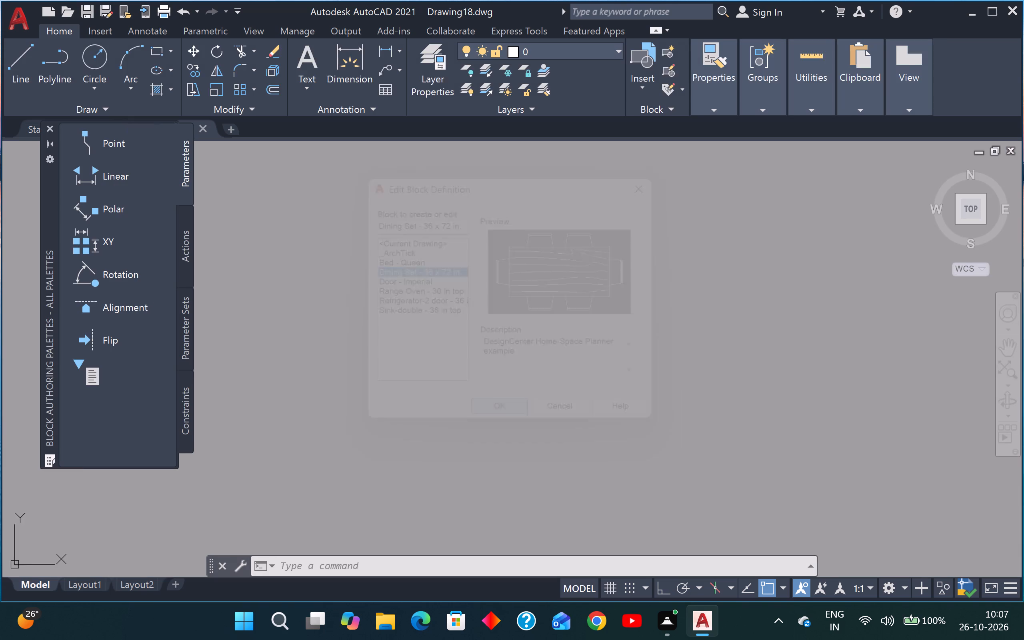
Draw a vertical line through the middle of the dining table, running from above the upper chairs to below the lower chairs.
{"action": "type", "text": "l"}
{"action": "key", "text": "space"}
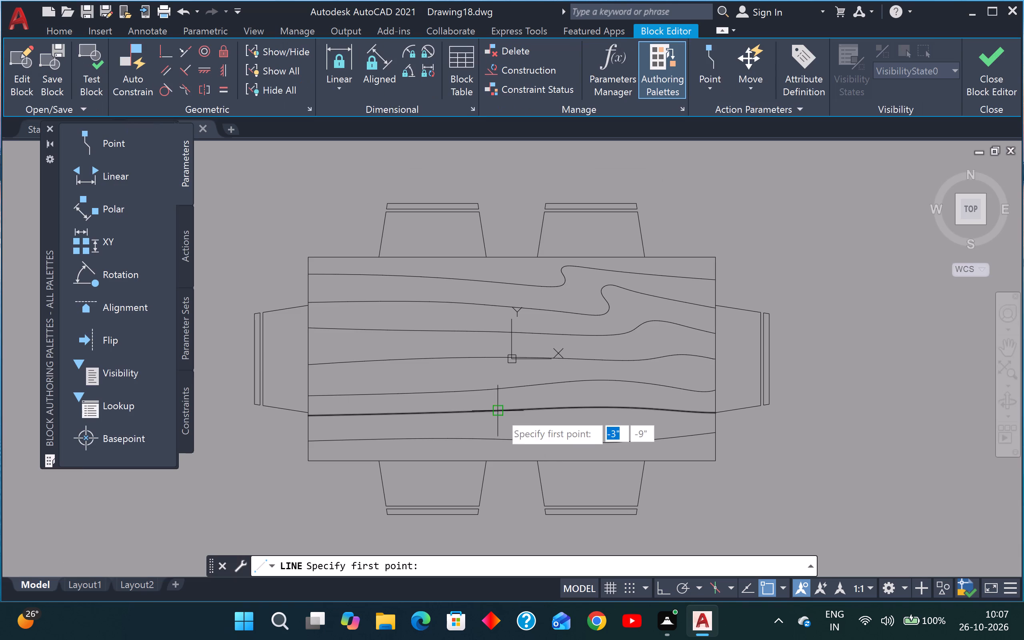
{"action": "left_click", "coordinate": [511, 194]}
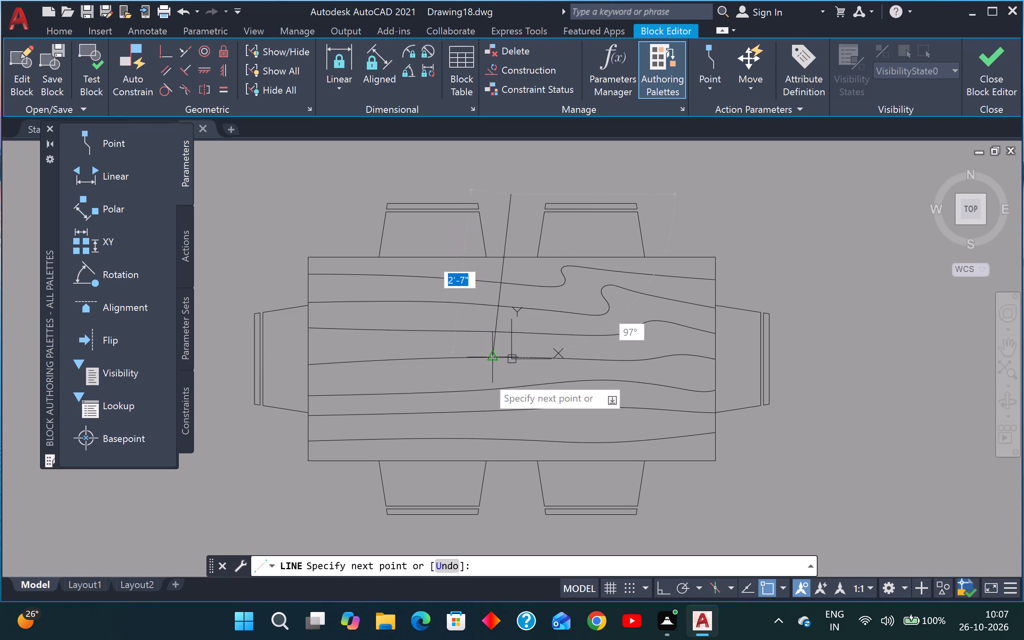
{"action": "key", "text": "F8"}
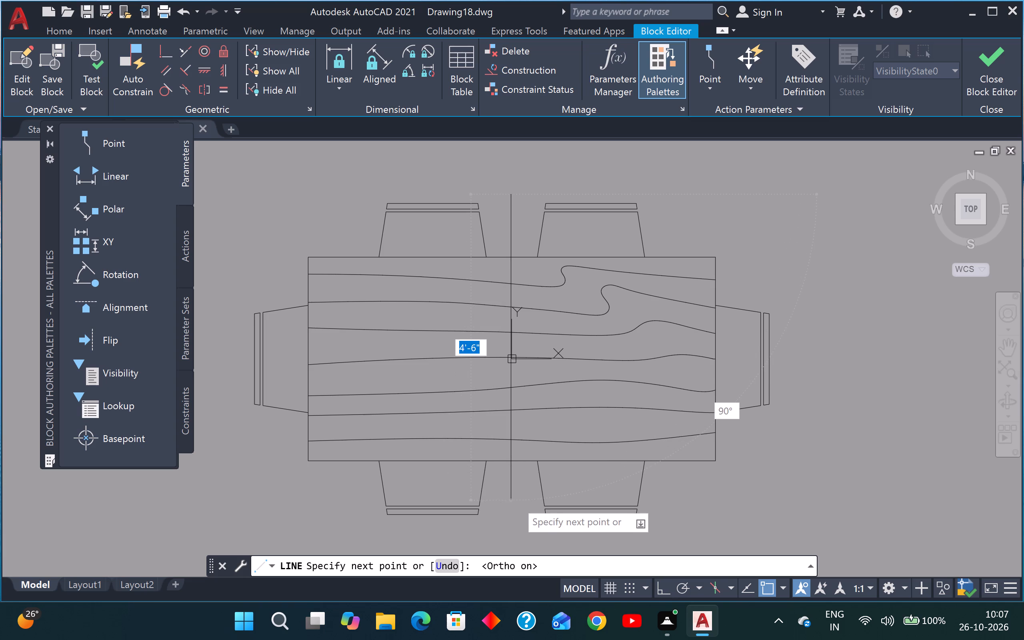
{"action": "left_click", "coordinate": [513, 501]}
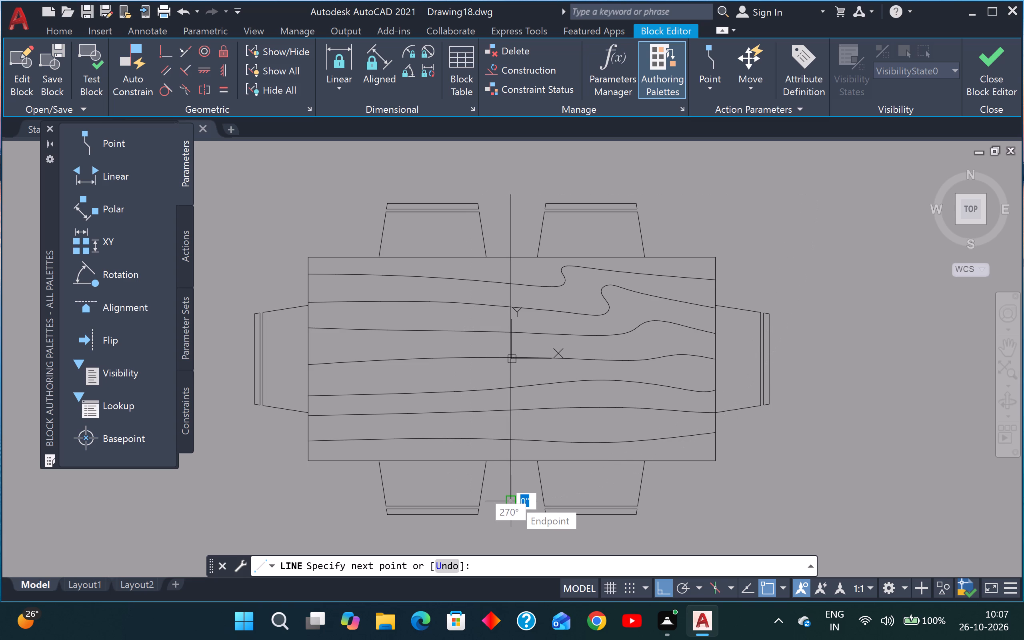
{"action": "left_click", "coordinate": [508, 544]}
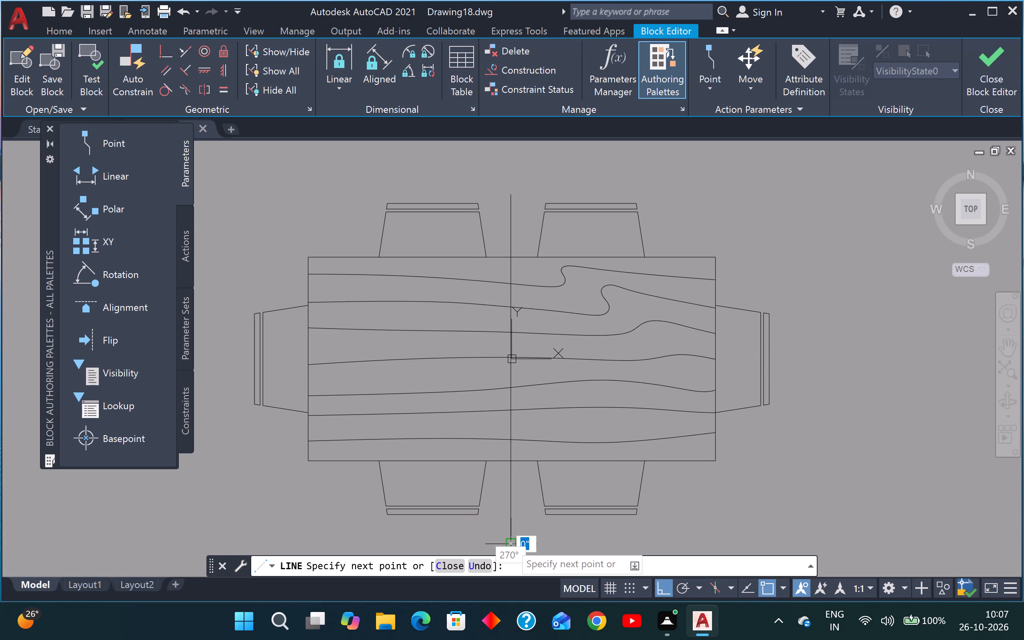
{"action": "key", "text": "F8"}
{"action": "key", "text": "Escape"}
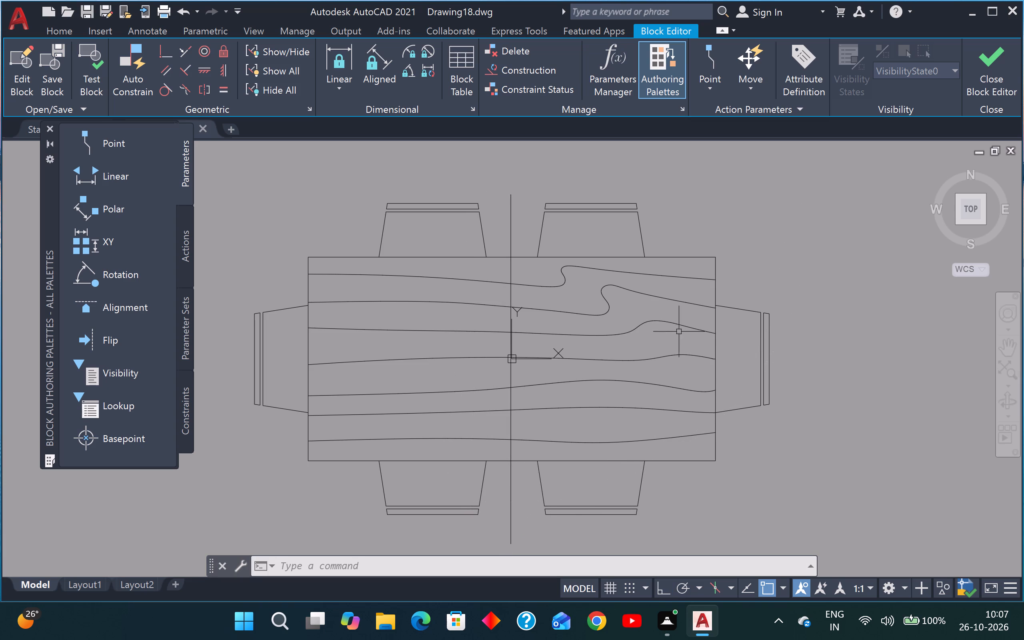
Draw a second vertical line with Ortho on, crossing the table just beyond the right-hand upper and lower chairs.
{"action": "key", "text": "l"}
{"action": "key", "text": "space"}
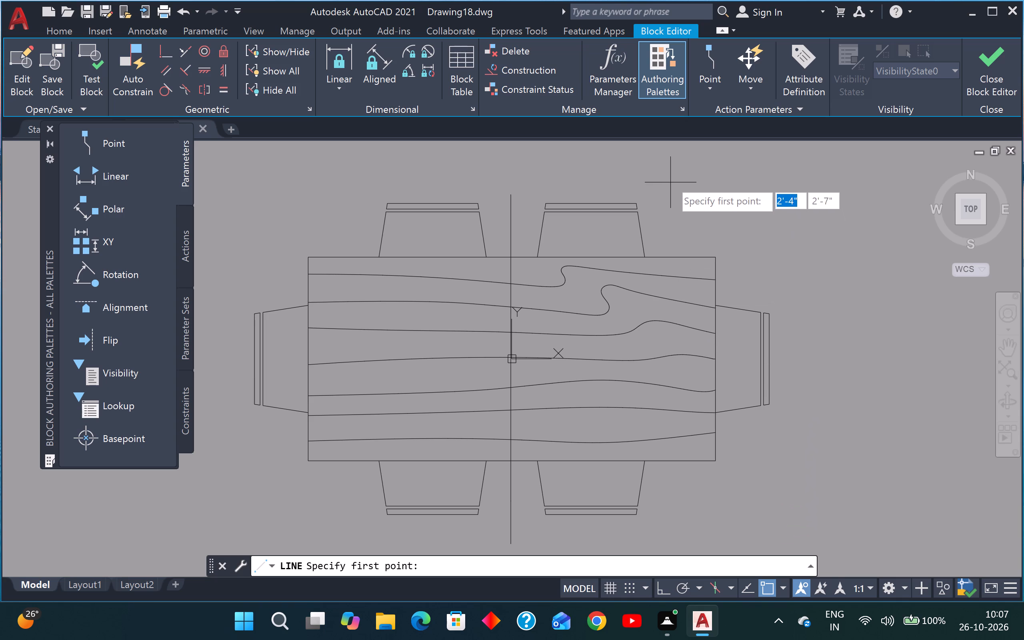
{"action": "left_click", "coordinate": [655, 176]}
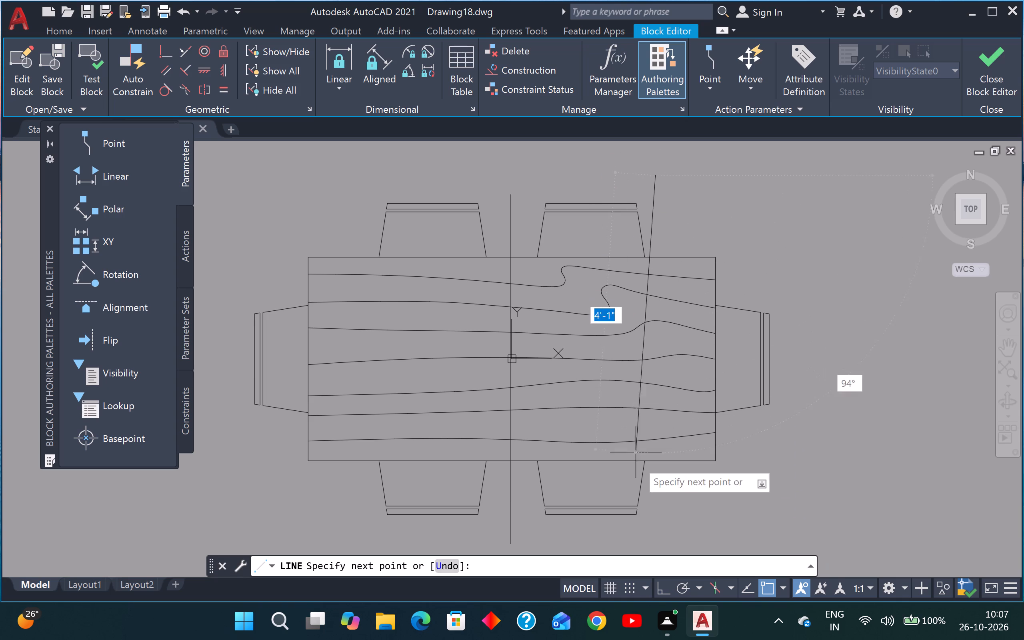
{"action": "key", "text": "F8"}
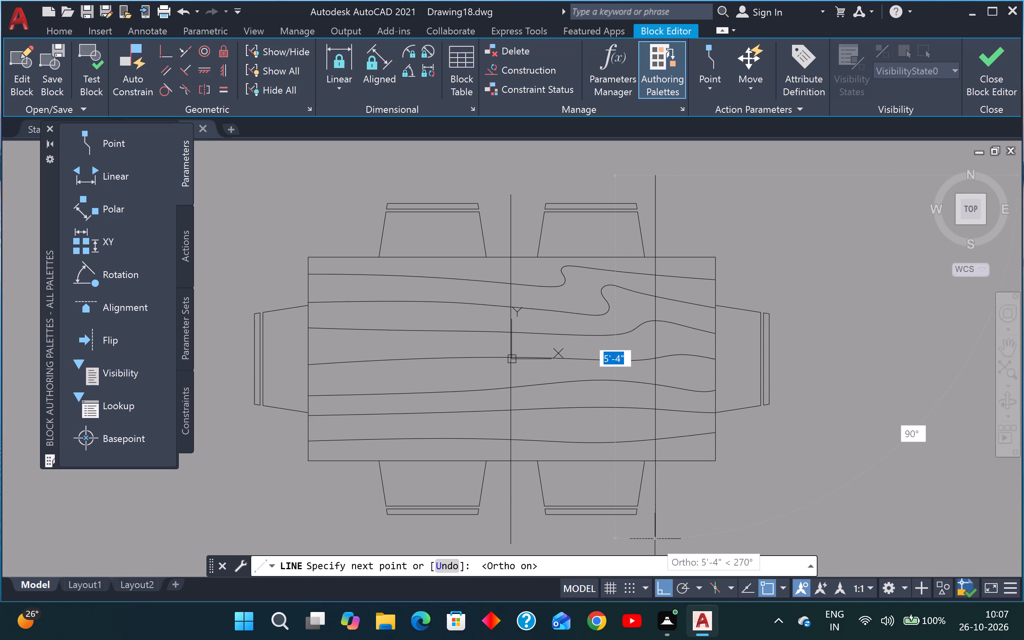
{"action": "left_click", "coordinate": [653, 551]}
{"action": "key", "text": "F8"}
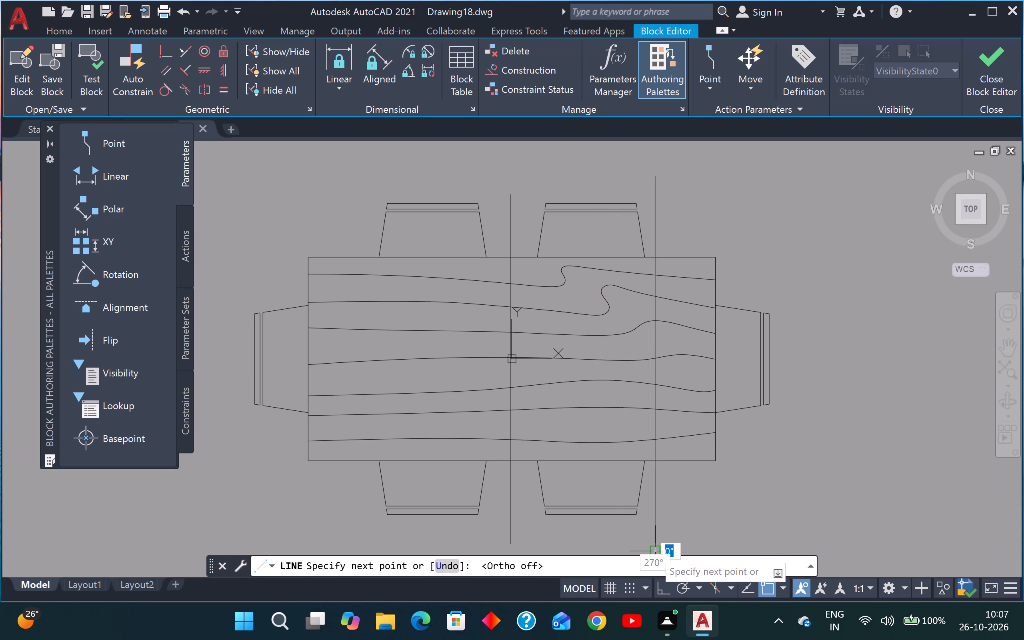
{"action": "key", "text": "Escape"}
Trim the right-hand upper and lower chairs, table edges and wood-grain lines with two fence passes between the two vertical lines.
{"action": "key", "text": "t"}
{"action": "key", "text": "r"}
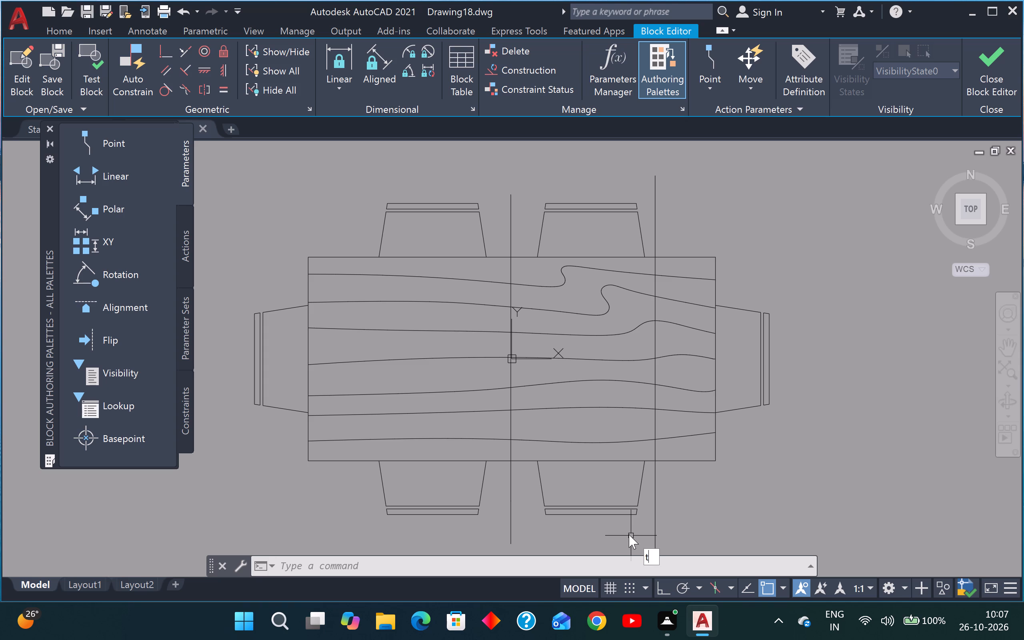
{"action": "key", "text": "space"}
{"action": "left_click", "coordinate": [592, 168]}
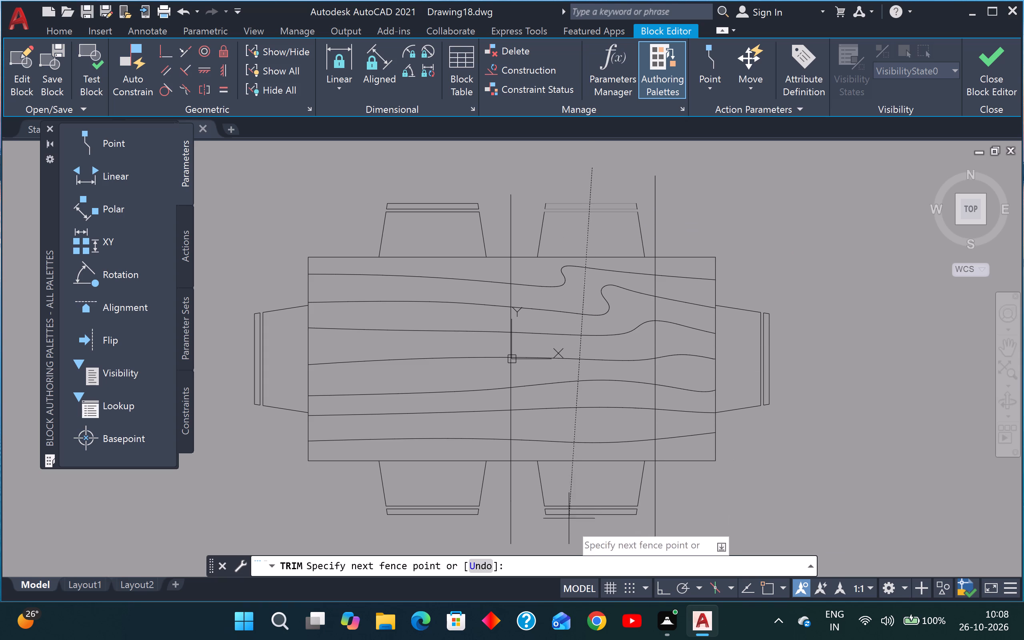
{"action": "left_click", "coordinate": [575, 538]}
{"action": "left_click", "coordinate": [606, 187]}
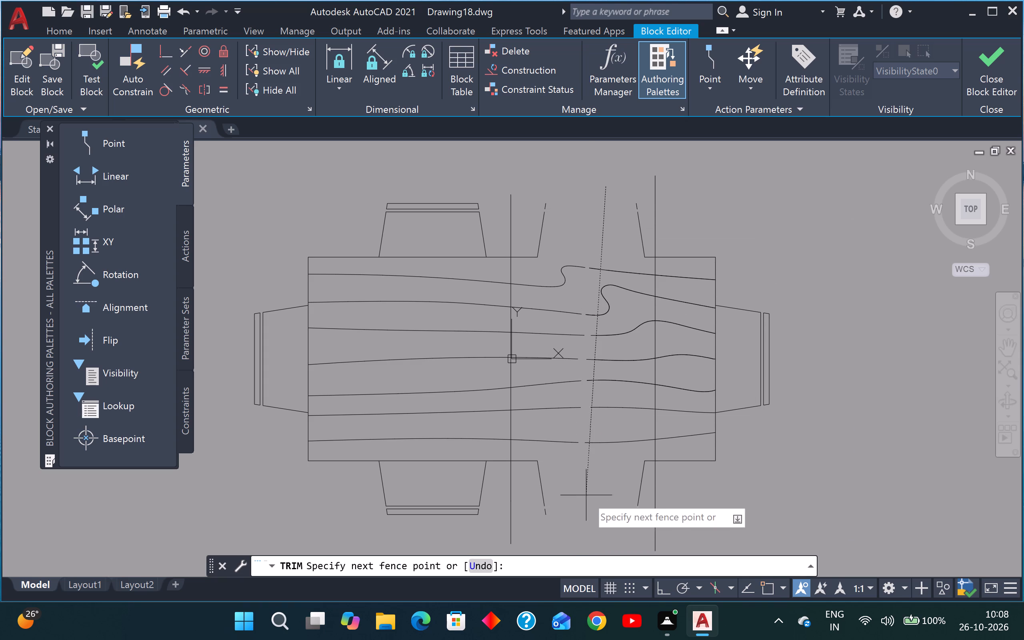
{"action": "left_click_drag", "start_coordinate": [586, 497], "coordinate": [586, 493]}
Trim away the leftover slanted side pieces of the right-hand upper chair.
{"action": "scroll", "coordinate": [637, 223], "scroll_direction": "up", "scroll_amount": 3}
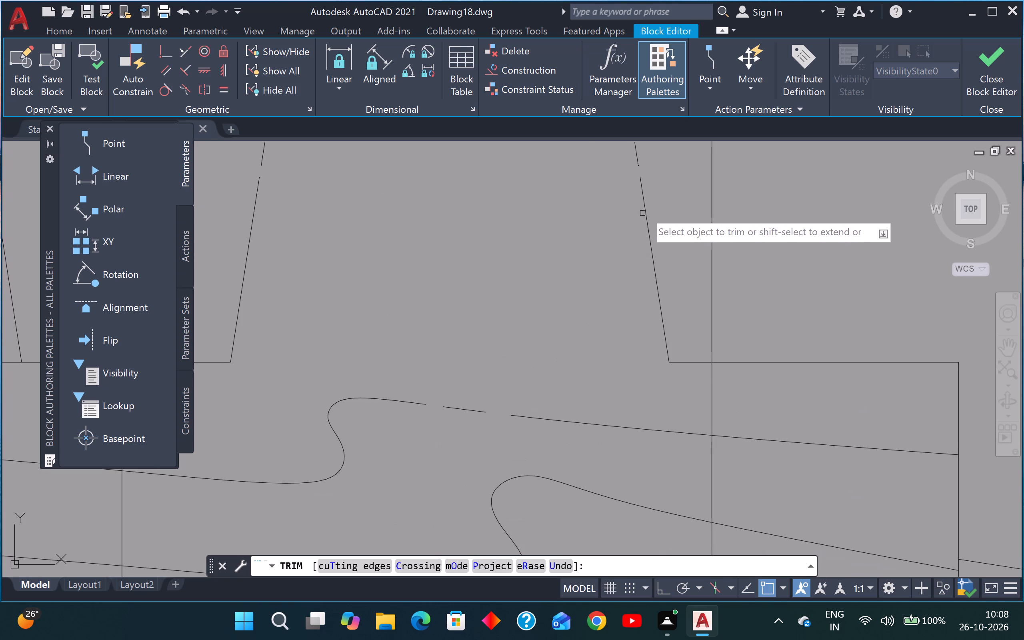
{"action": "left_click", "coordinate": [657, 199]}
{"action": "left_click_drag", "start_coordinate": [592, 261], "coordinate": [596, 260]}
{"action": "scroll", "coordinate": [611, 249], "scroll_direction": "down", "scroll_amount": 3}
{"action": "scroll", "coordinate": [628, 208], "scroll_direction": "up", "scroll_amount": 3}
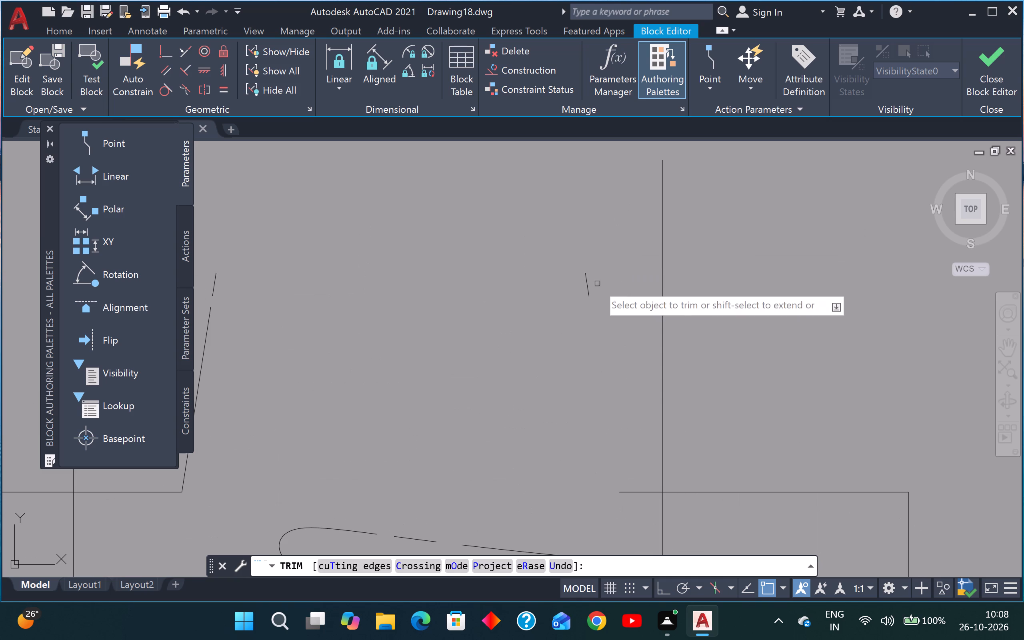
{"action": "left_click", "coordinate": [597, 284]}
{"action": "left_click", "coordinate": [566, 295]}
{"action": "scroll", "coordinate": [573, 290], "scroll_direction": "down", "scroll_amount": 3}
{"action": "scroll", "coordinate": [490, 312], "scroll_direction": "up", "scroll_amount": 2}
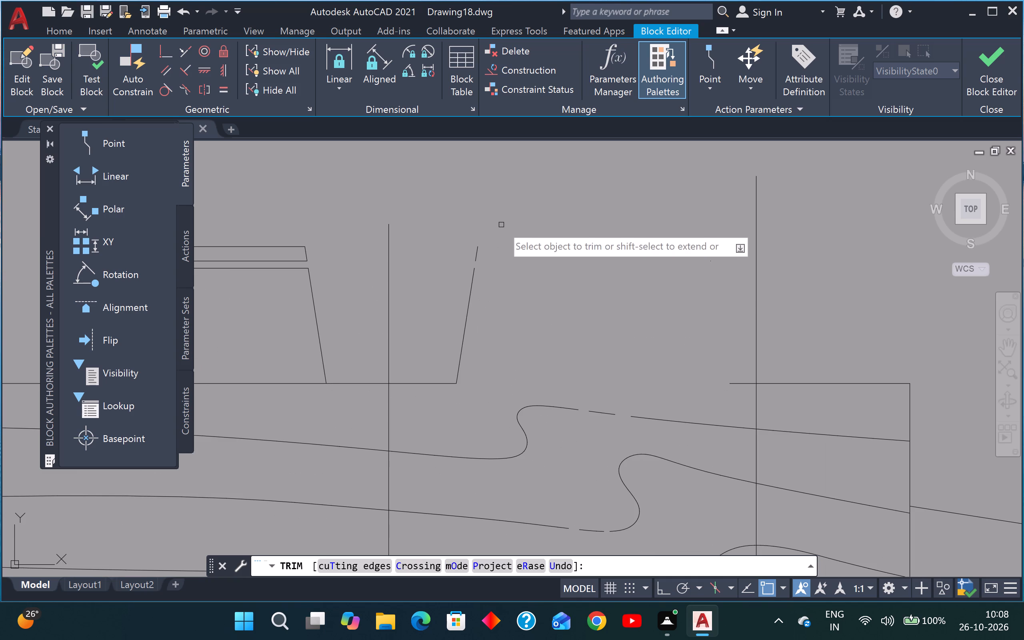
{"action": "left_click", "coordinate": [485, 251]}
{"action": "left_click", "coordinate": [471, 259]}
{"action": "left_click", "coordinate": [486, 296]}
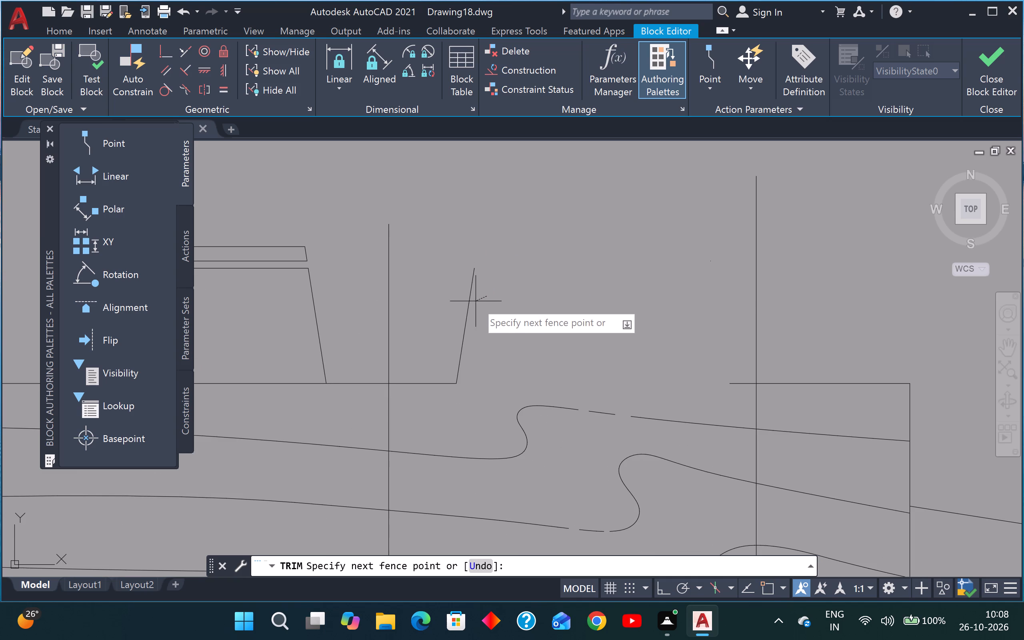
{"action": "left_click", "coordinate": [441, 307]}
Trim the remaining stubs of the table's upper edge back to the two vertical lines.
{"action": "left_click", "coordinate": [441, 309]}
{"action": "left_click", "coordinate": [418, 409]}
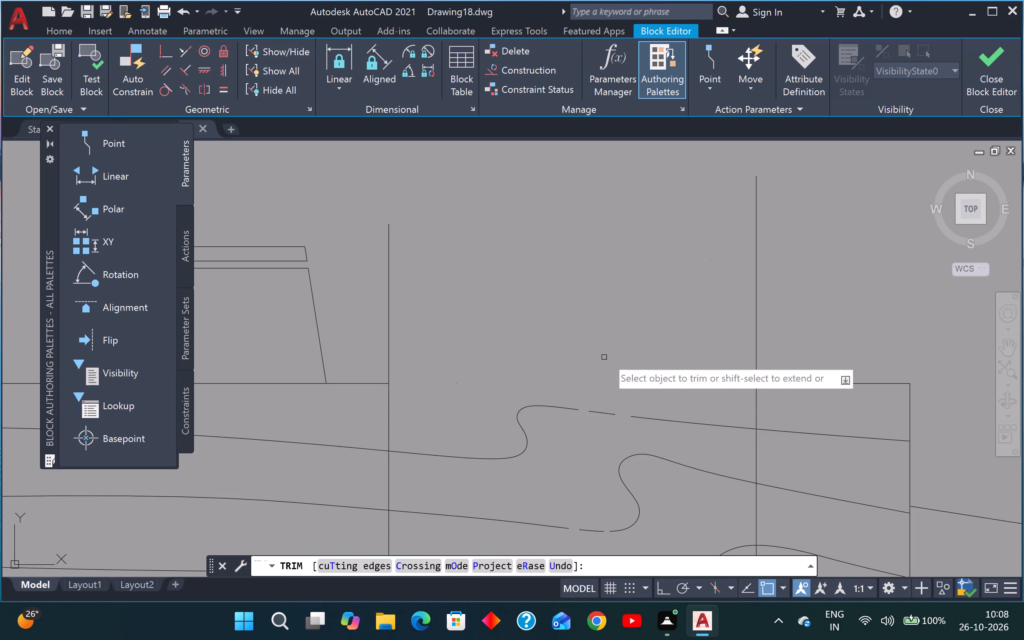
{"action": "left_click", "coordinate": [736, 368]}
{"action": "left_click", "coordinate": [732, 426]}
Trim away the leftover side pieces of the right-hand lower chair.
{"action": "scroll", "coordinate": [718, 380], "scroll_direction": "down", "scroll_amount": 4}
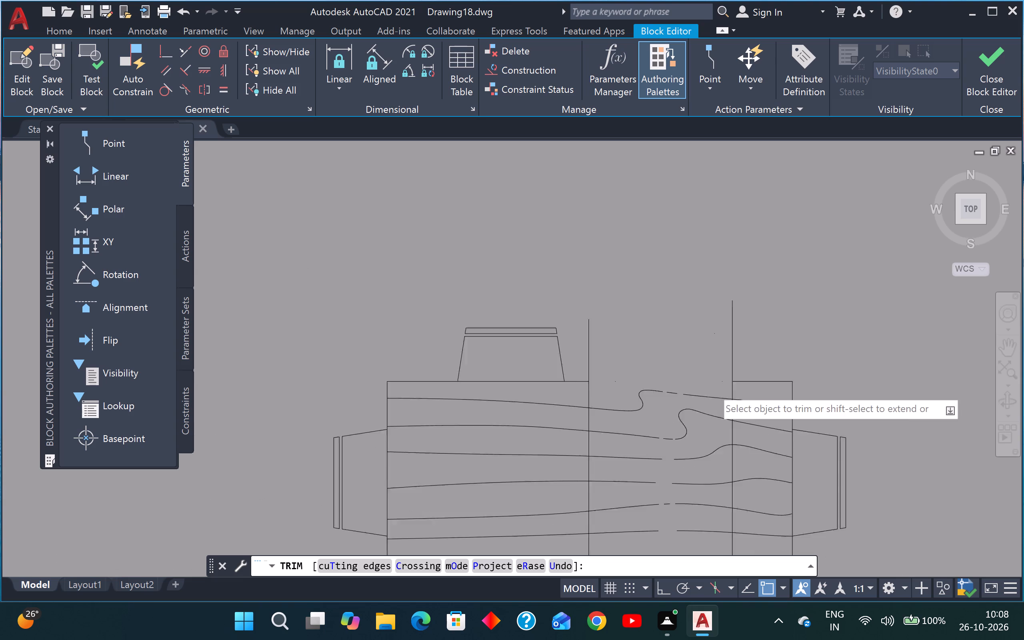
{"action": "scroll", "coordinate": [658, 526], "scroll_direction": "up", "scroll_amount": 2}
{"action": "left_click_drag", "start_coordinate": [666, 500], "coordinate": [660, 502]}
{"action": "left_click_drag", "start_coordinate": [623, 521], "coordinate": [631, 518]}
{"action": "left_click", "coordinate": [777, 495]}
{"action": "left_click", "coordinate": [811, 521]}
{"action": "scroll", "coordinate": [797, 496], "scroll_direction": "down", "scroll_amount": 3}
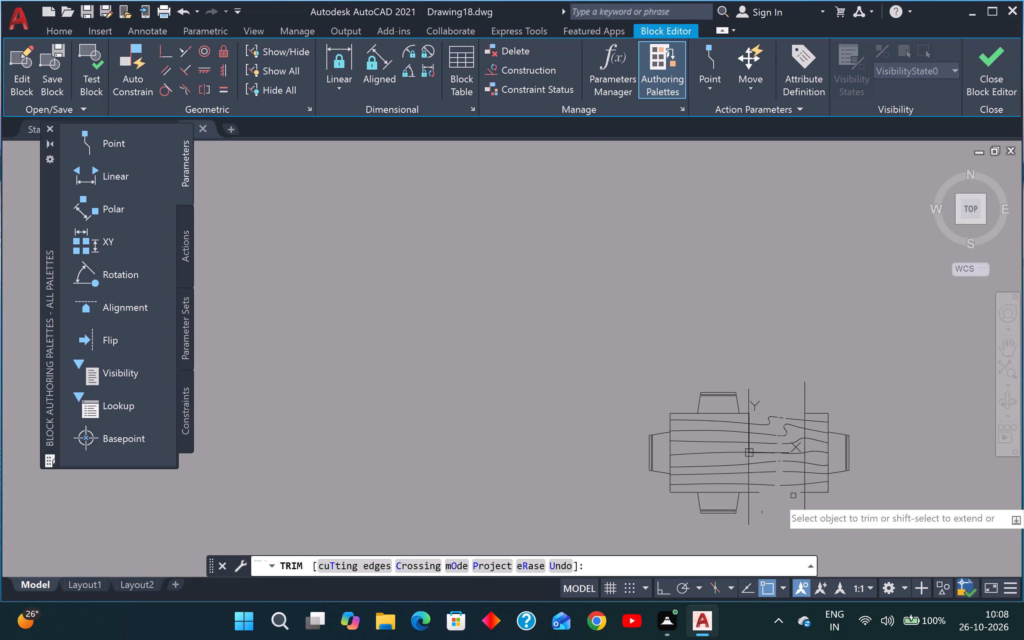
{"action": "scroll", "coordinate": [770, 508], "scroll_direction": "up", "scroll_amount": 3}
{"action": "left_click", "coordinate": [768, 510]}
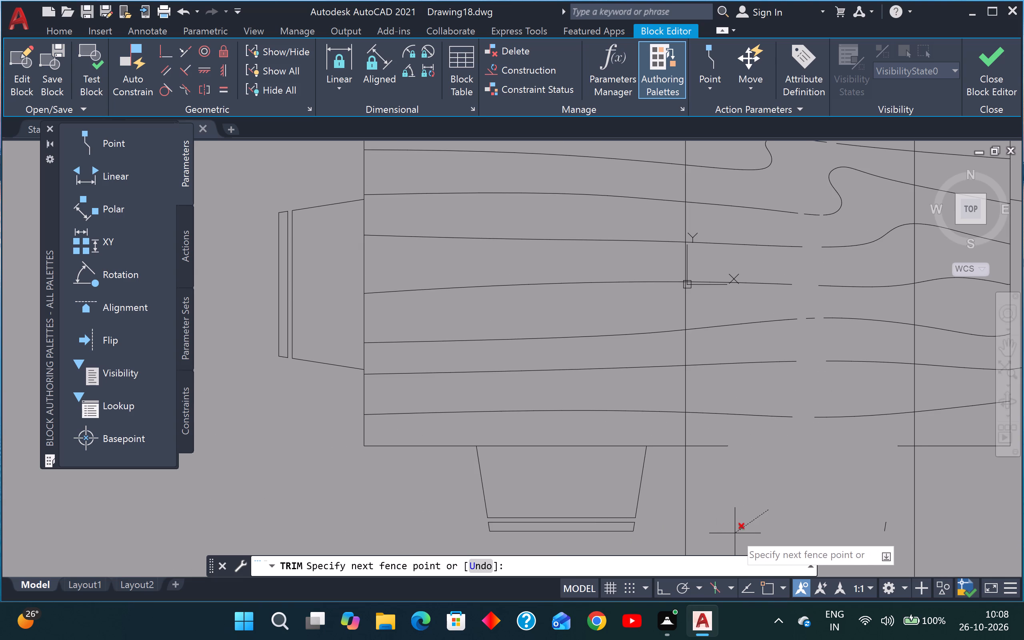
{"action": "left_click", "coordinate": [735, 533]}
{"action": "scroll", "coordinate": [895, 532], "scroll_direction": "up", "scroll_amount": 2}
{"action": "left_click", "coordinate": [881, 521]}
{"action": "left_click", "coordinate": [838, 524]}
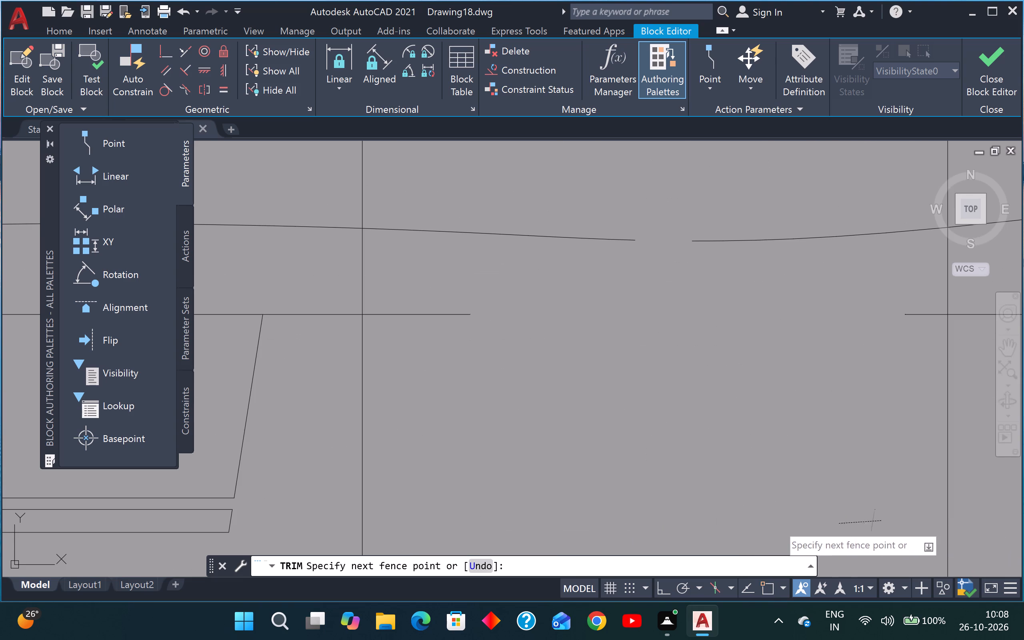
Trim the remaining stubs of the table's lower edge back to the two vertical lines and end the Trim command.
{"action": "left_click", "coordinate": [442, 258]}
{"action": "left_click", "coordinate": [412, 338]}
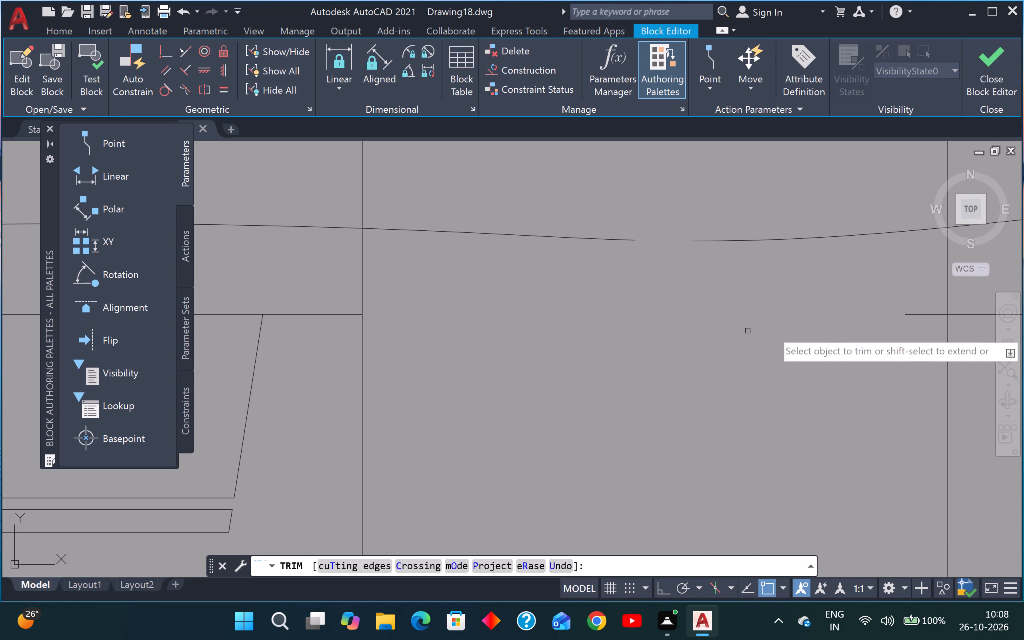
{"action": "left_click", "coordinate": [927, 298]}
{"action": "left_click", "coordinate": [914, 352]}
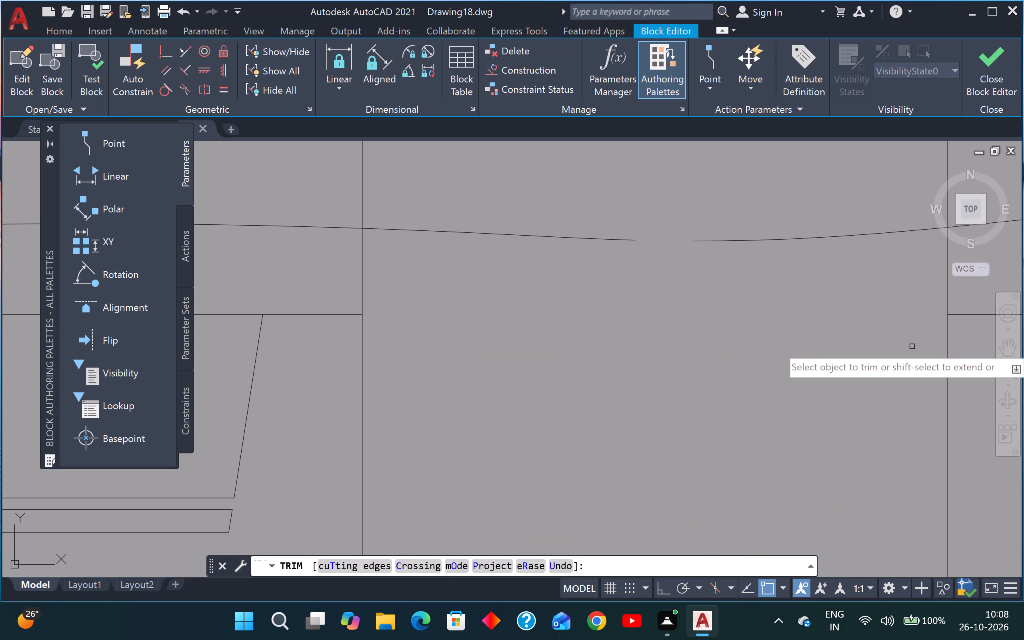
{"action": "scroll", "coordinate": [904, 346], "scroll_direction": "down", "scroll_amount": 2}
{"action": "scroll", "coordinate": [809, 341], "scroll_direction": "down", "scroll_amount": 2}
{"action": "key", "text": "Escape"}
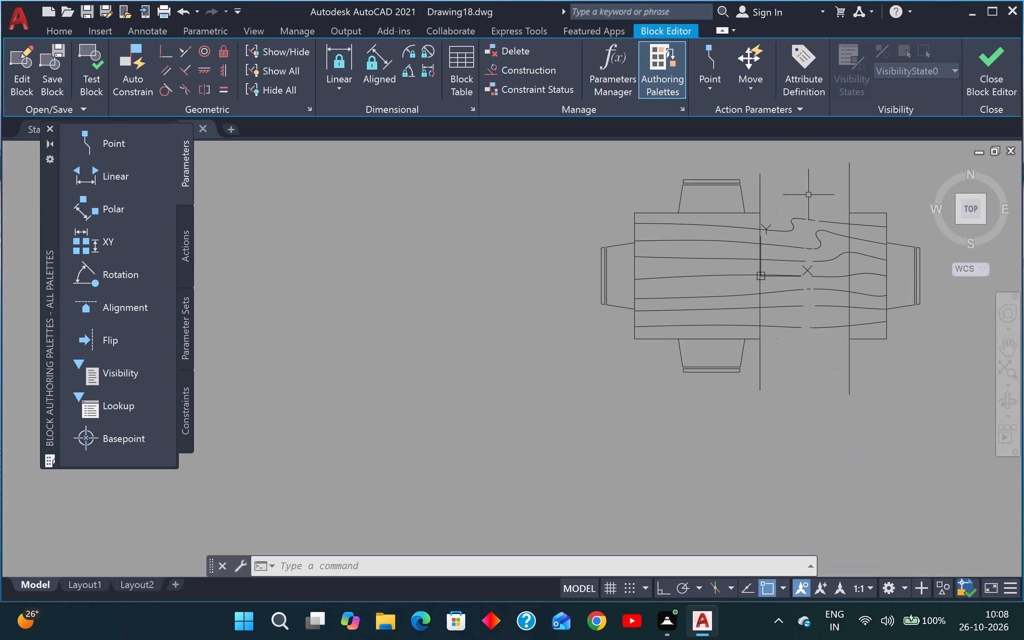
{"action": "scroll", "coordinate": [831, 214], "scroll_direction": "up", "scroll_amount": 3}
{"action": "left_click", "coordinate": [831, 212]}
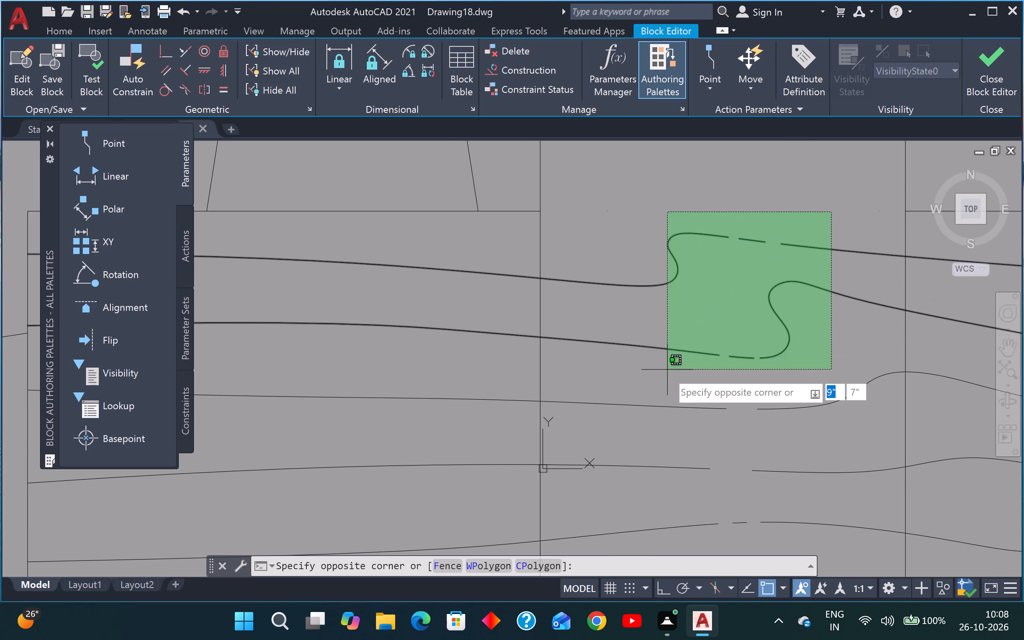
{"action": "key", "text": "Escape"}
Trim the first and second wood-grain lines from the top just right of the left vertical line.
{"action": "key", "text": "t"}
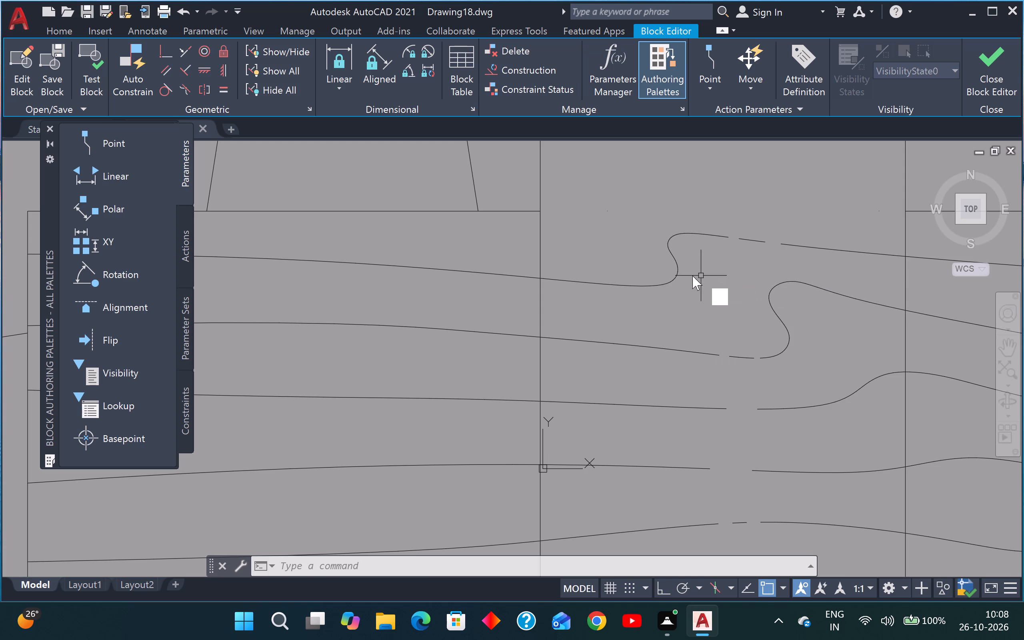
{"action": "key", "text": "r"}
{"action": "key", "text": "space"}
{"action": "scroll", "coordinate": [555, 268], "scroll_direction": "up", "scroll_amount": 2}
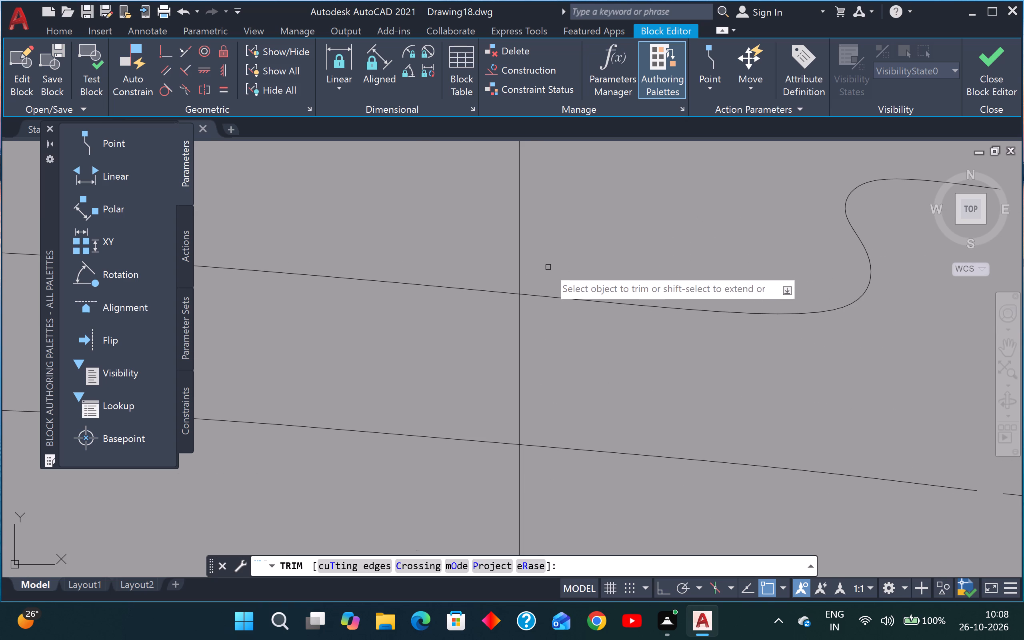
{"action": "left_click", "coordinate": [534, 270]}
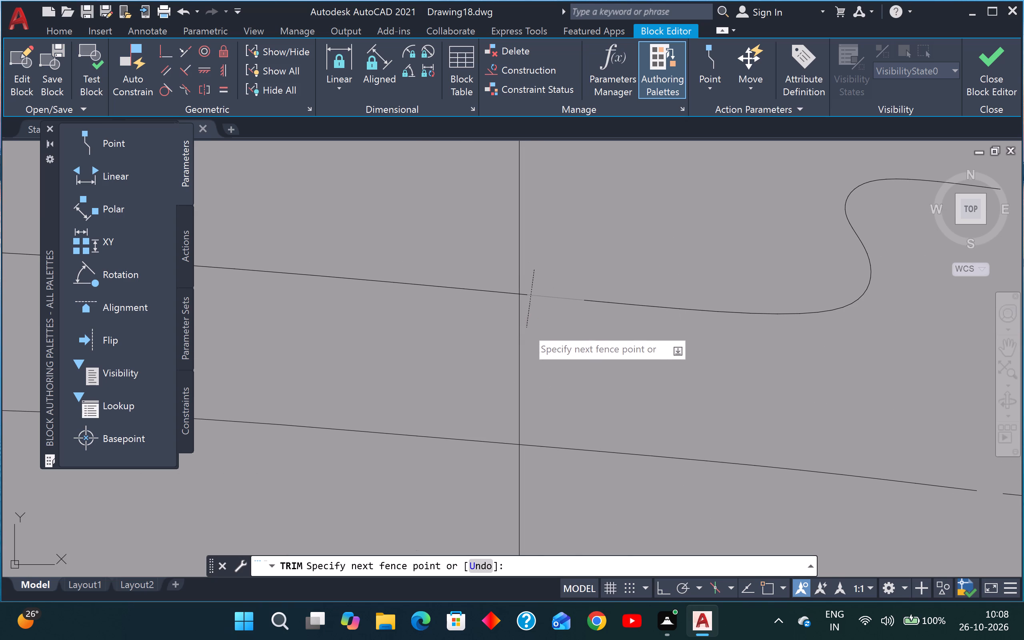
{"action": "left_click", "coordinate": [526, 328]}
{"action": "scroll", "coordinate": [532, 292], "scroll_direction": "up", "scroll_amount": 4}
{"action": "left_click", "coordinate": [488, 277]}
{"action": "left_click_drag", "start_coordinate": [466, 334], "coordinate": [476, 331]}
{"action": "scroll", "coordinate": [490, 312], "scroll_direction": "down", "scroll_amount": 8}
{"action": "scroll", "coordinate": [485, 378], "scroll_direction": "up", "scroll_amount": 7}
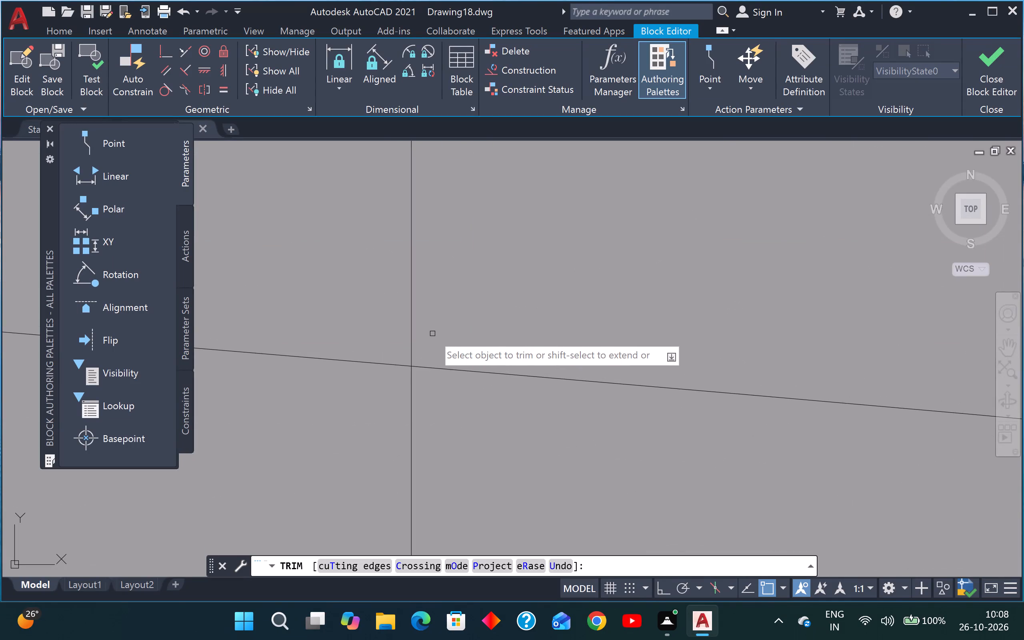
{"action": "left_click", "coordinate": [431, 334]}
{"action": "left_click", "coordinate": [413, 386]}
Trim the third and fourth wood-grain lines from the top just right of the left vertical line.
{"action": "scroll", "coordinate": [440, 355], "scroll_direction": "down", "scroll_amount": 5}
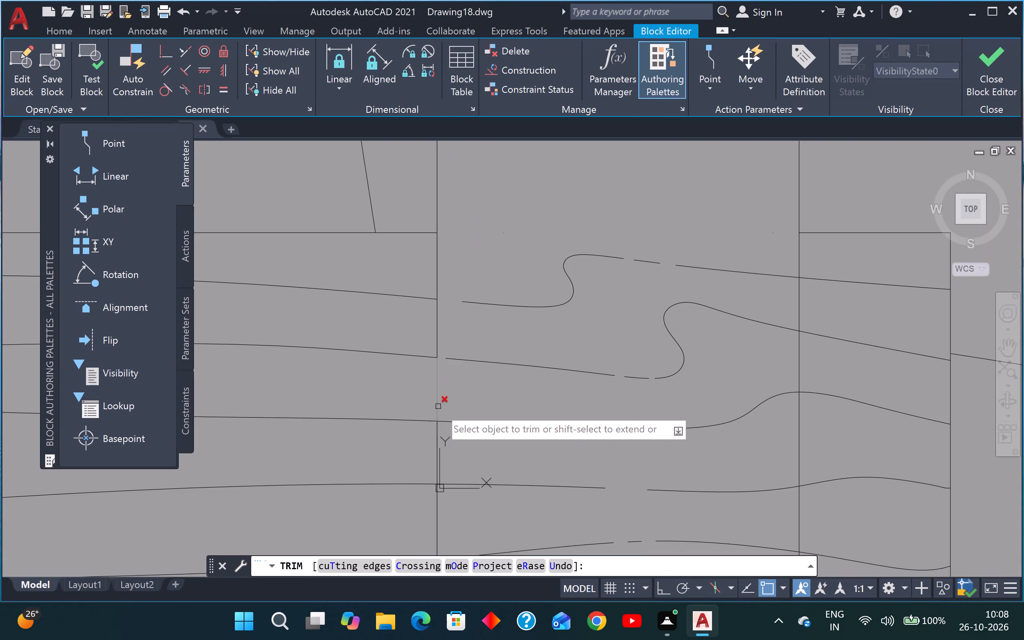
{"action": "scroll", "coordinate": [442, 406], "scroll_direction": "up", "scroll_amount": 4}
{"action": "left_click", "coordinate": [444, 408]}
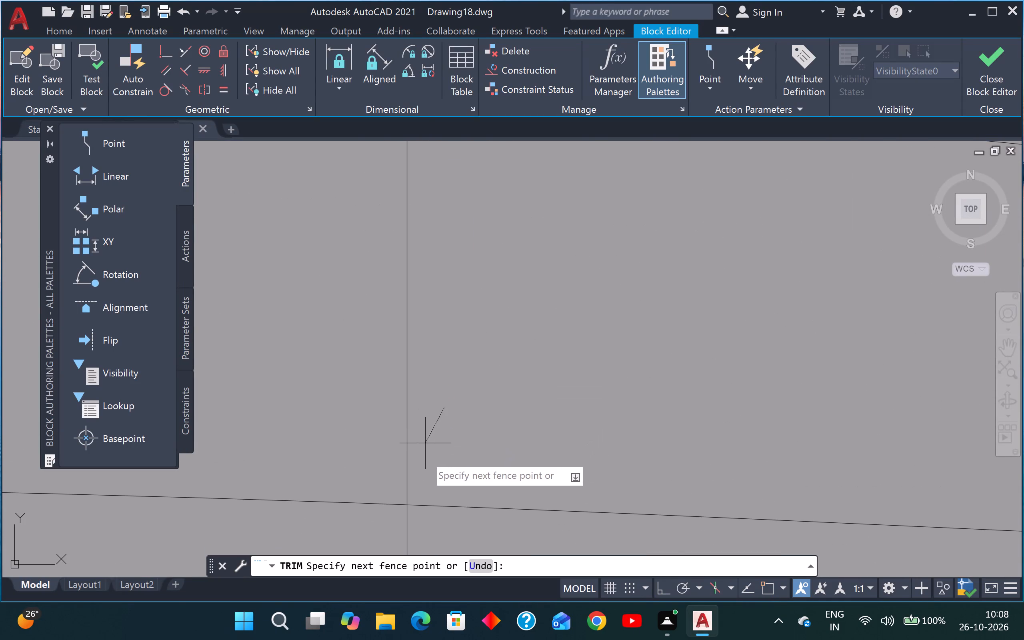
{"action": "left_click", "coordinate": [419, 520]}
{"action": "scroll", "coordinate": [438, 483], "scroll_direction": "down", "scroll_amount": 5}
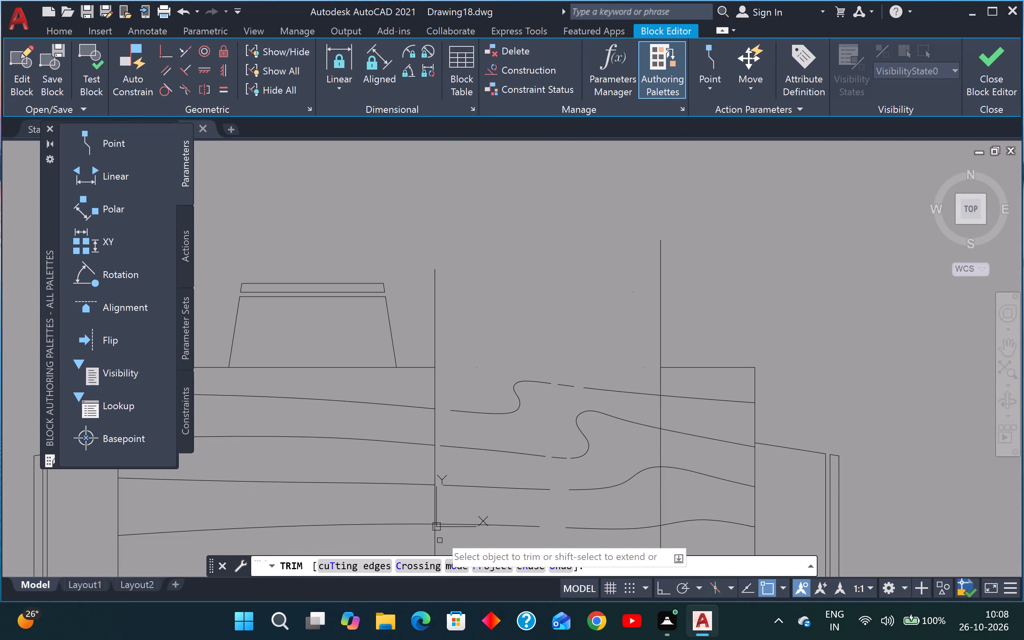
{"action": "scroll", "coordinate": [438, 528], "scroll_direction": "up", "scroll_amount": 8}
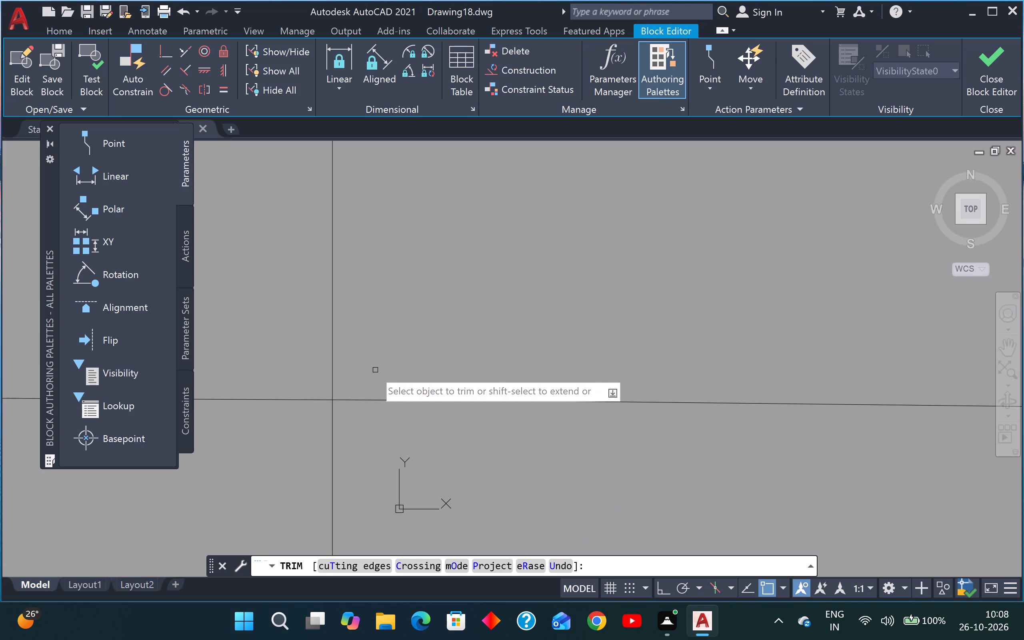
{"action": "left_click", "coordinate": [353, 370]}
{"action": "left_click_drag", "start_coordinate": [335, 429], "coordinate": [341, 427]}
Trim the three lowest wood-grain lines just right of the left vertical line.
{"action": "scroll", "coordinate": [370, 400], "scroll_direction": "down", "scroll_amount": 8}
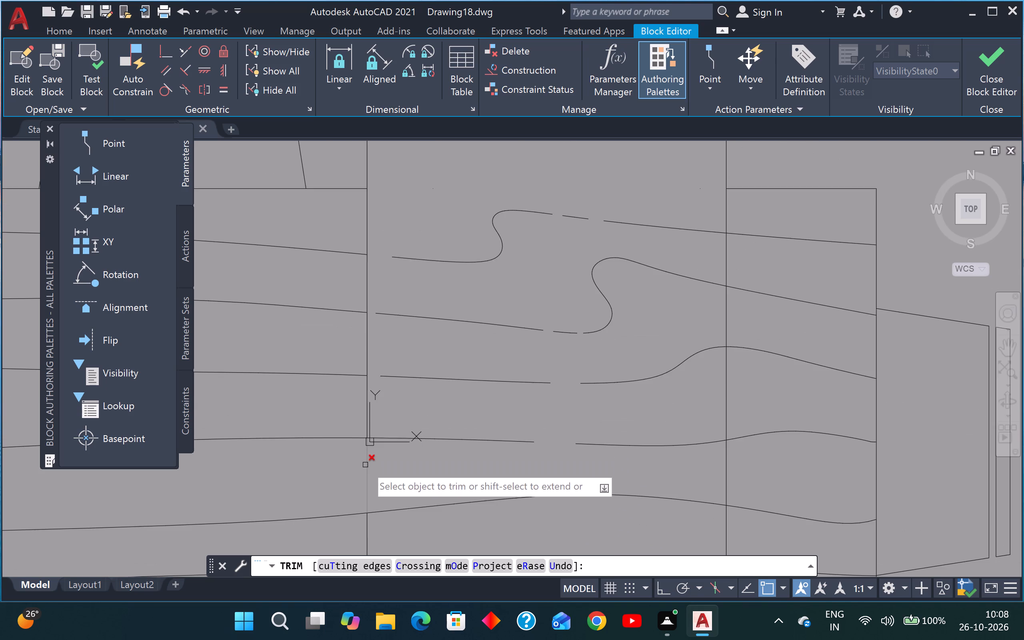
{"action": "scroll", "coordinate": [365, 467], "scroll_direction": "down", "scroll_amount": 2}
{"action": "scroll", "coordinate": [367, 460], "scroll_direction": "up", "scroll_amount": 5}
{"action": "middle_click_drag", "start_coordinate": [392, 431], "coordinate": [496, 195]}
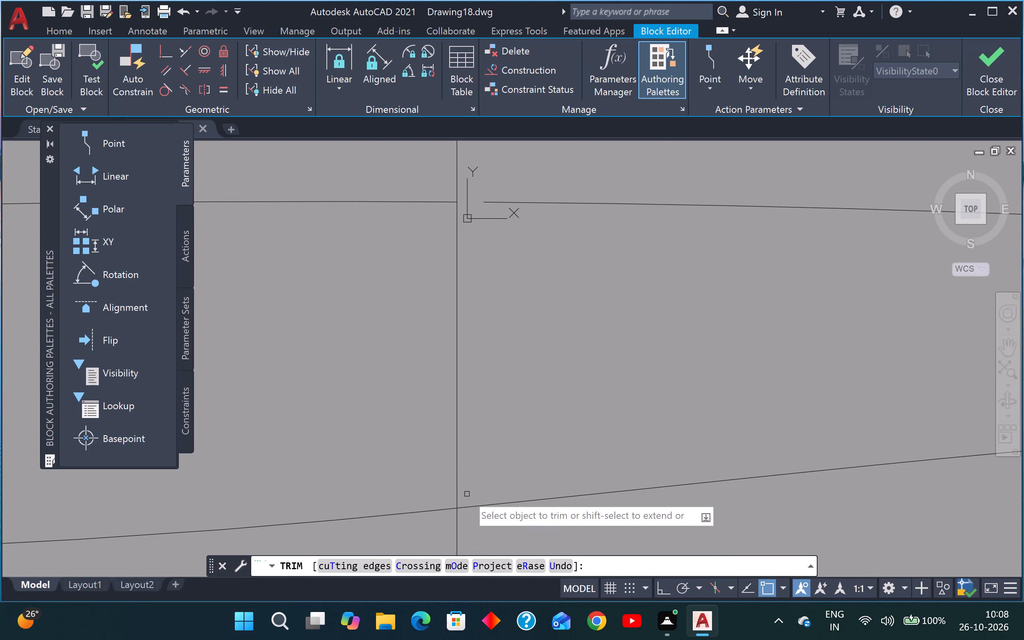
{"action": "left_click", "coordinate": [467, 494]}
{"action": "left_click", "coordinate": [464, 515]}
{"action": "scroll", "coordinate": [500, 467], "scroll_direction": "down", "scroll_amount": 4}
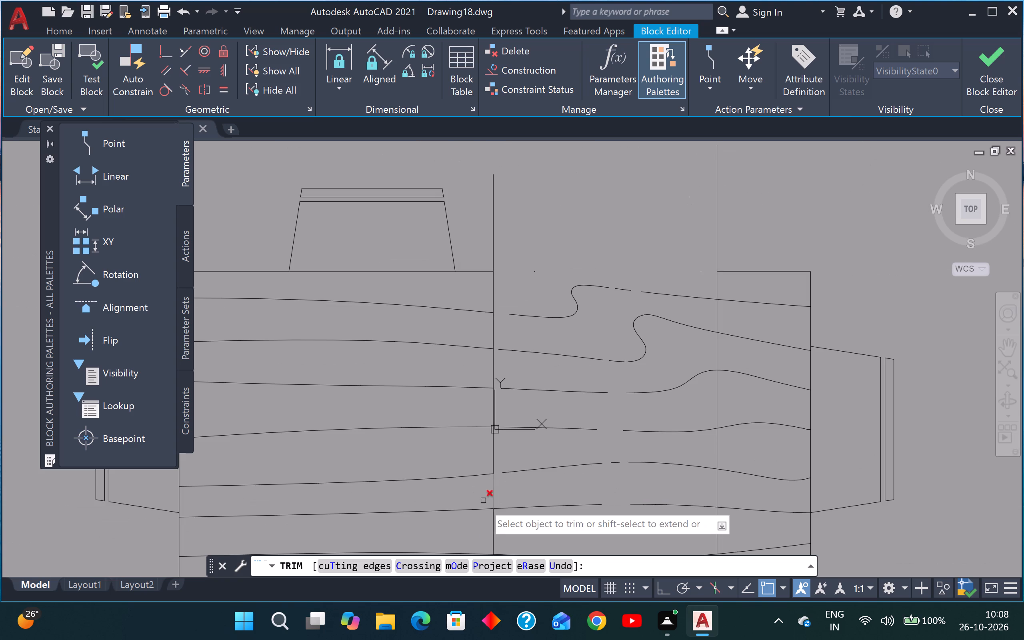
{"action": "scroll", "coordinate": [494, 522], "scroll_direction": "up", "scroll_amount": 4}
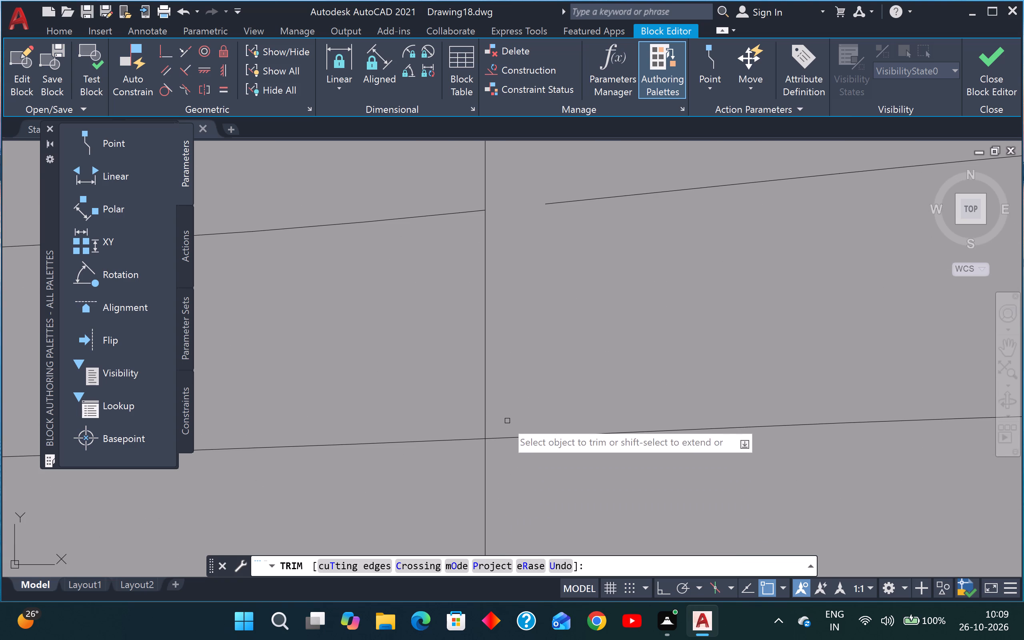
{"action": "left_click", "coordinate": [496, 421]}
{"action": "left_click", "coordinate": [494, 454]}
{"action": "scroll", "coordinate": [518, 428], "scroll_direction": "down", "scroll_amount": 5}
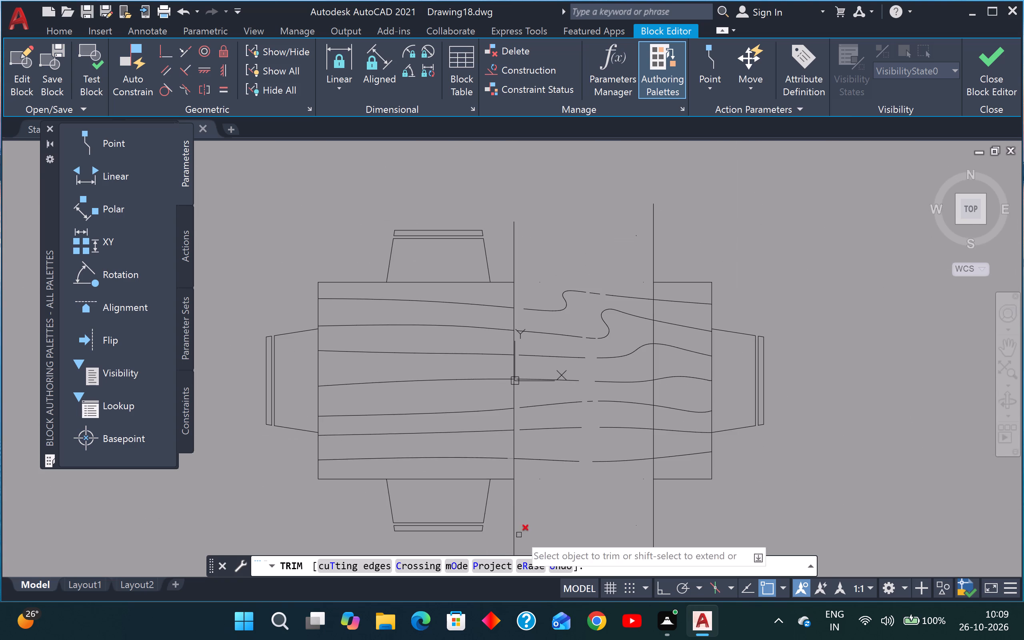
{"action": "scroll", "coordinate": [511, 477], "scroll_direction": "up", "scroll_amount": 4}
{"action": "left_click", "coordinate": [533, 364]}
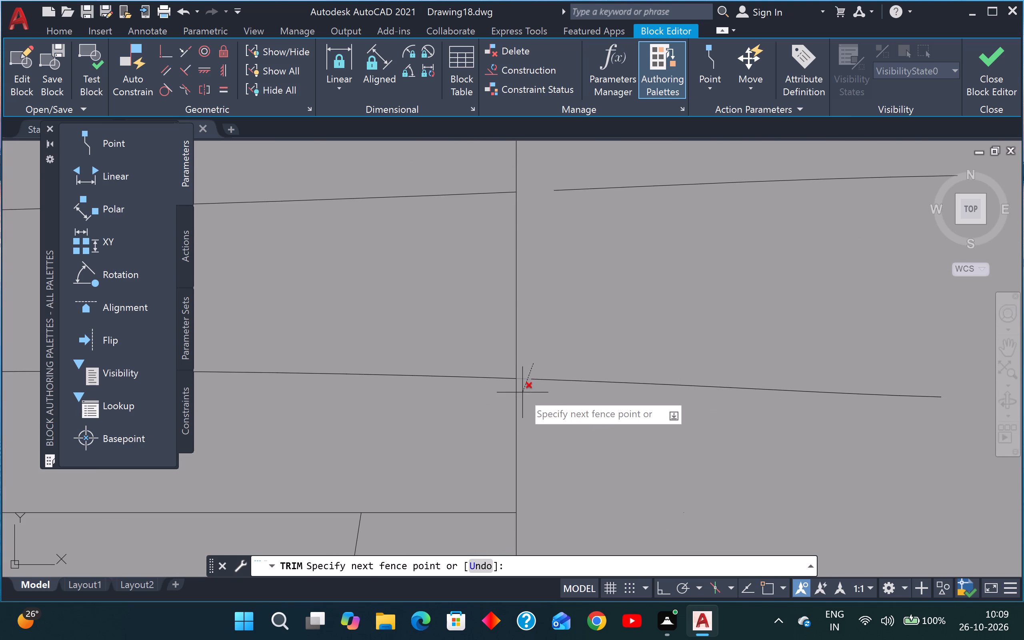
{"action": "left_click", "coordinate": [522, 392]}
{"action": "scroll", "coordinate": [526, 396], "scroll_direction": "down", "scroll_amount": 5}
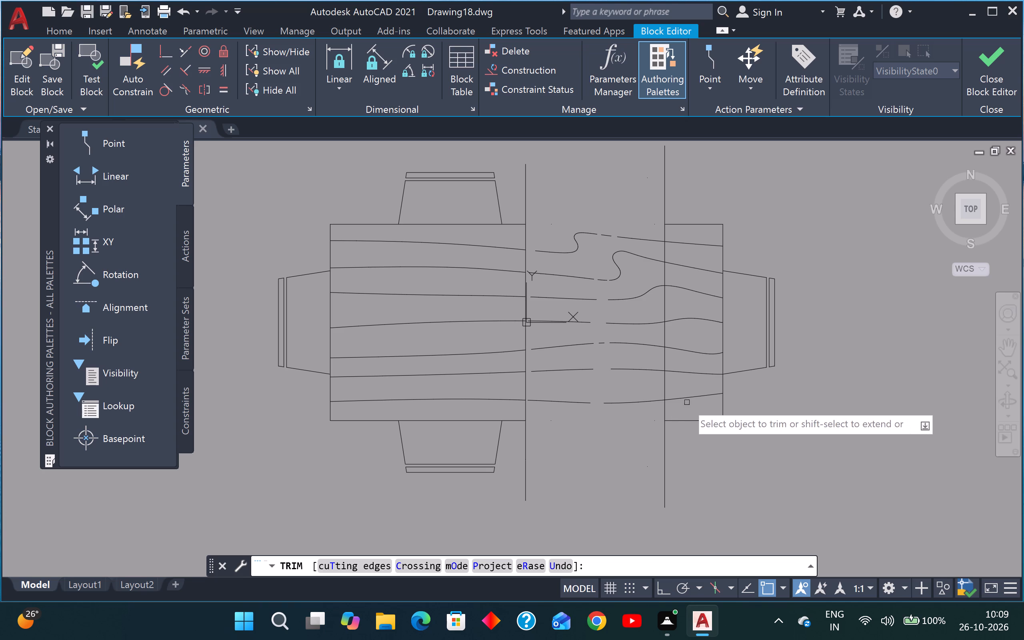
Trim the lowest wood-grain line back to the right vertical line, removing the piece just inside the cut-out section.
{"action": "scroll", "coordinate": [666, 399], "scroll_direction": "up", "scroll_amount": 6}
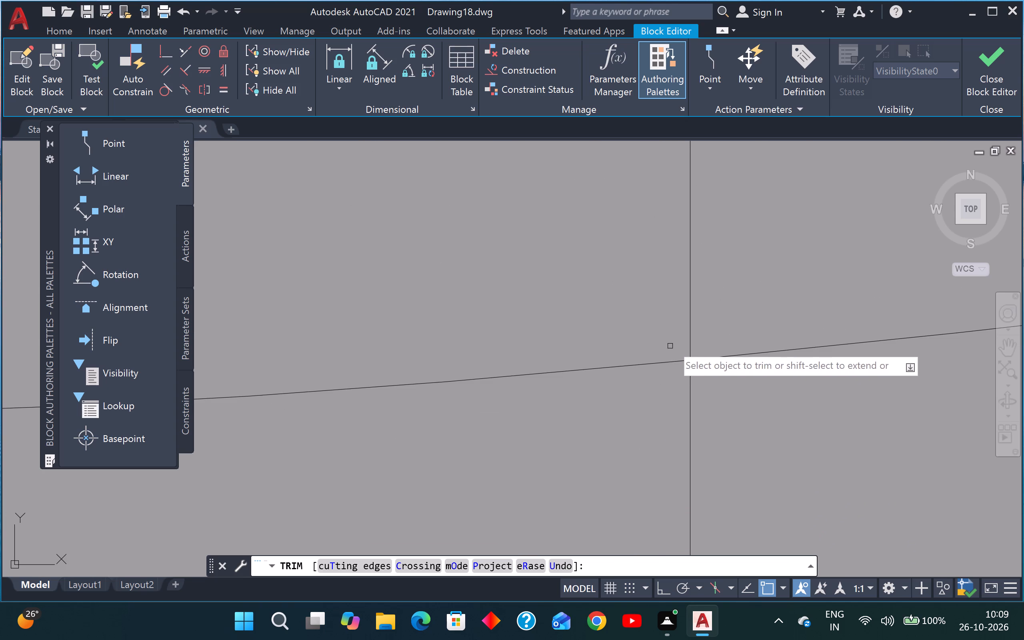
{"action": "left_click", "coordinate": [673, 342]}
{"action": "left_click", "coordinate": [678, 369]}
{"action": "scroll", "coordinate": [681, 359], "scroll_direction": "up", "scroll_amount": 4}
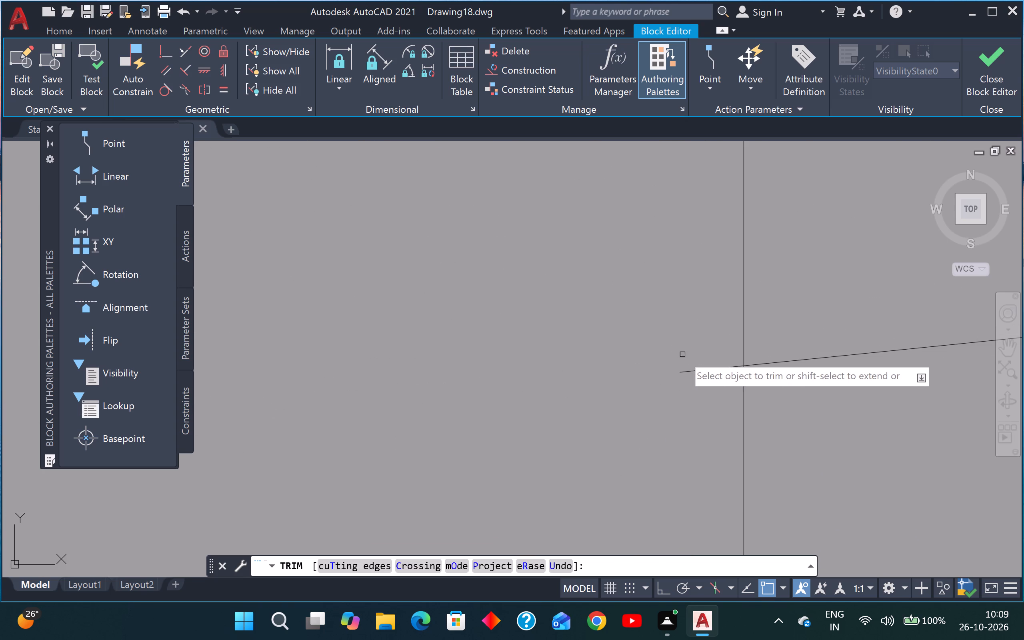
{"action": "left_click", "coordinate": [682, 354]}
{"action": "left_click", "coordinate": [704, 394]}
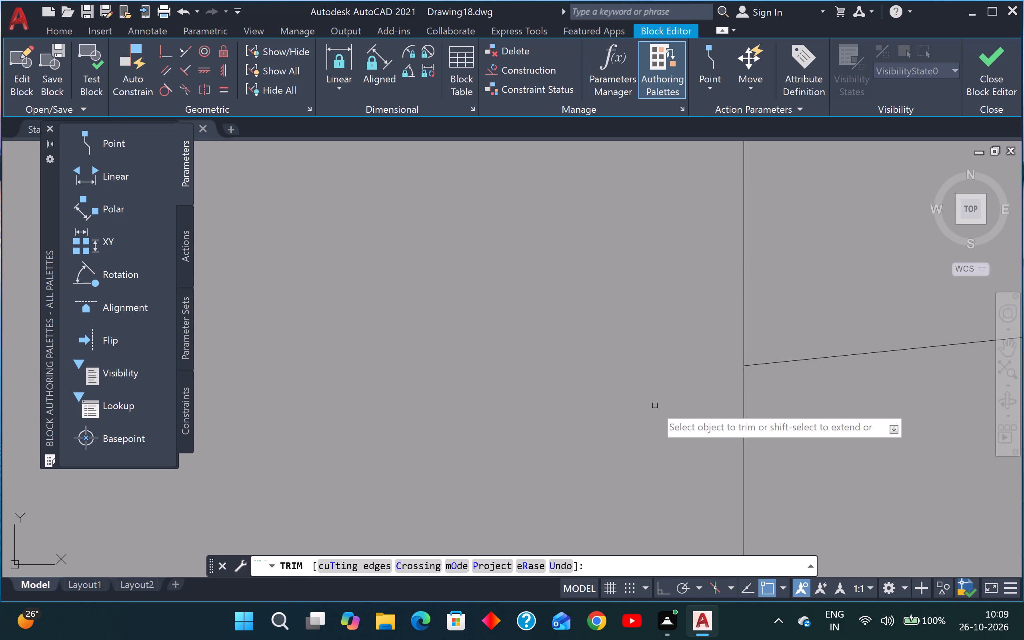
Trim the sixth and fifth wood-grain lines from the top just left of the right vertical line.
{"action": "scroll", "coordinate": [655, 406], "scroll_direction": "down", "scroll_amount": 1}
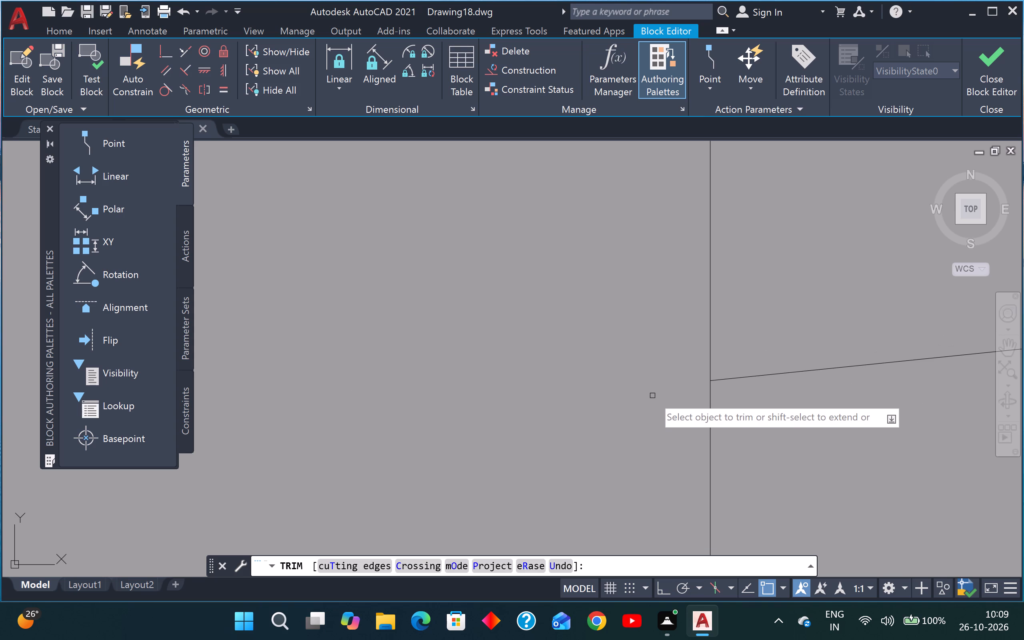
{"action": "middle_click_drag", "start_coordinate": [652, 396], "coordinate": [617, 448]}
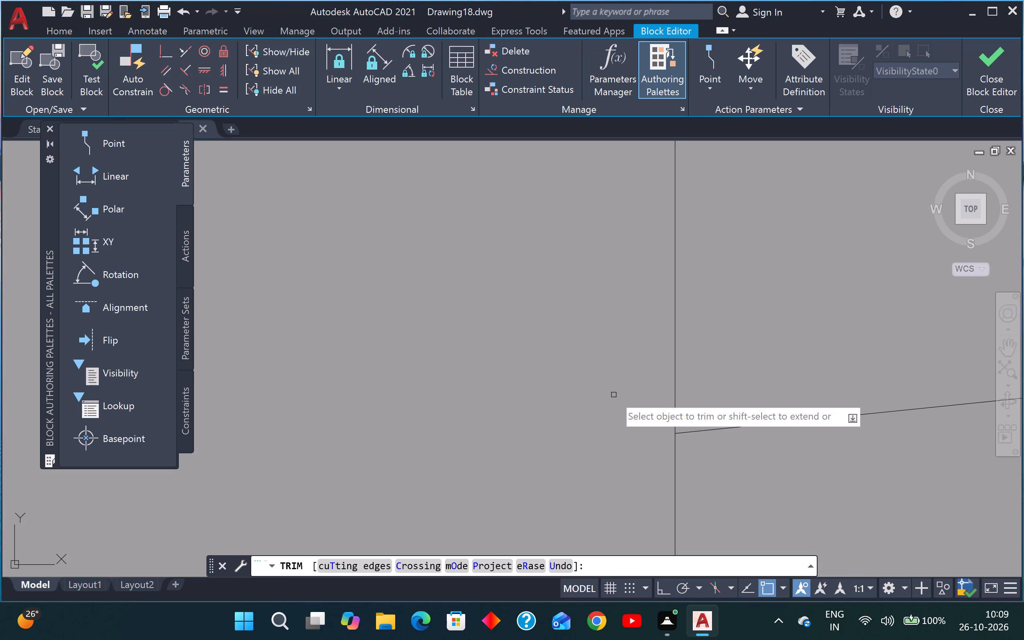
{"action": "scroll", "coordinate": [631, 396], "scroll_direction": "down", "scroll_amount": 9}
{"action": "scroll", "coordinate": [631, 335], "scroll_direction": "up", "scroll_amount": 3}
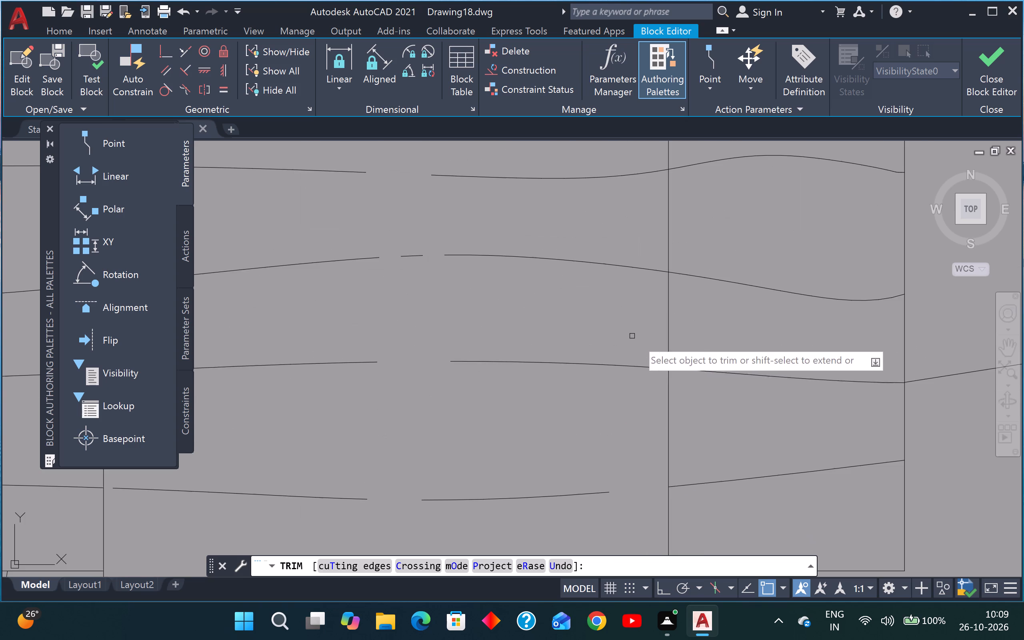
{"action": "scroll", "coordinate": [657, 349], "scroll_direction": "up", "scroll_amount": 4}
{"action": "left_click_drag", "start_coordinate": [679, 400], "coordinate": [700, 400]}
{"action": "left_click", "coordinate": [698, 504]}
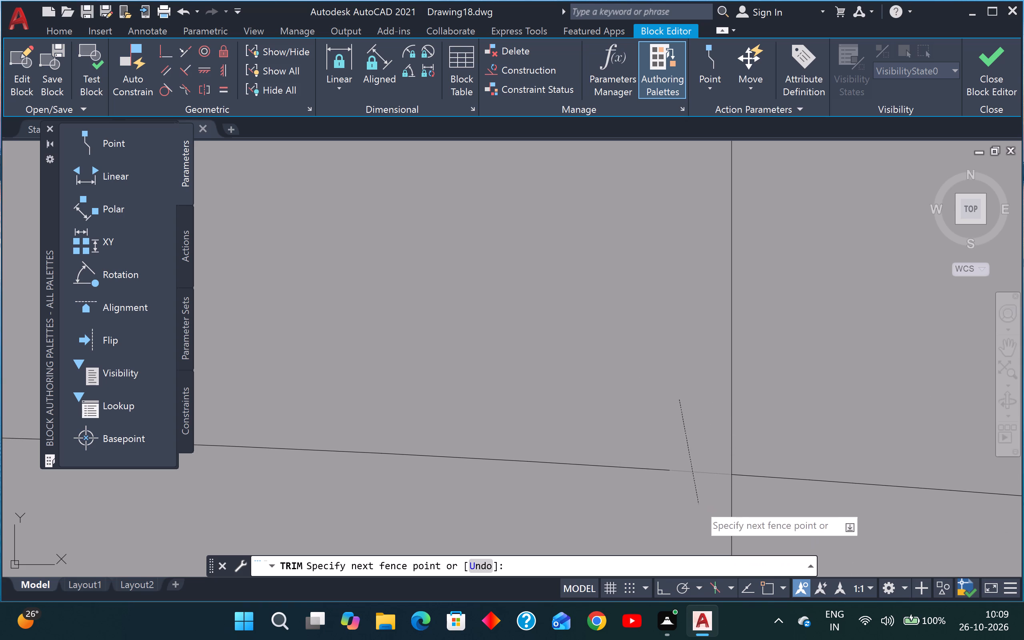
{"action": "scroll", "coordinate": [691, 492], "scroll_direction": "down", "scroll_amount": 3}
{"action": "scroll", "coordinate": [690, 298], "scroll_direction": "up", "scroll_amount": 2}
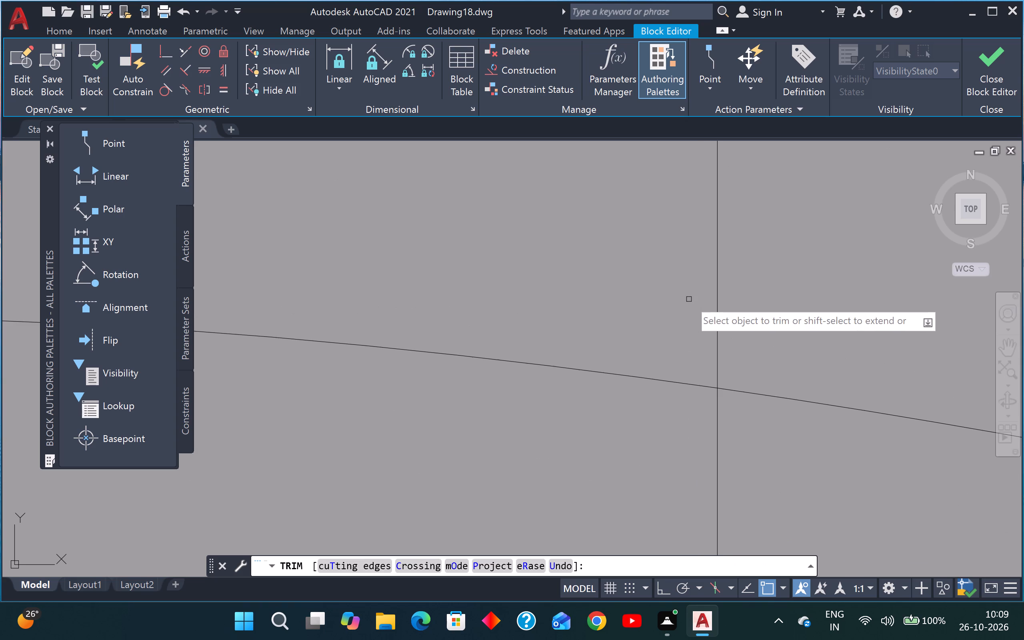
{"action": "left_click", "coordinate": [689, 299]}
{"action": "left_click_drag", "start_coordinate": [652, 426], "coordinate": [662, 422]}
Trim the fourth wood-grain line from the top back to the right vertical line, including its remaining stubs.
{"action": "scroll", "coordinate": [663, 416], "scroll_direction": "down", "scroll_amount": 4}
{"action": "scroll", "coordinate": [653, 336], "scroll_direction": "up", "scroll_amount": 2}
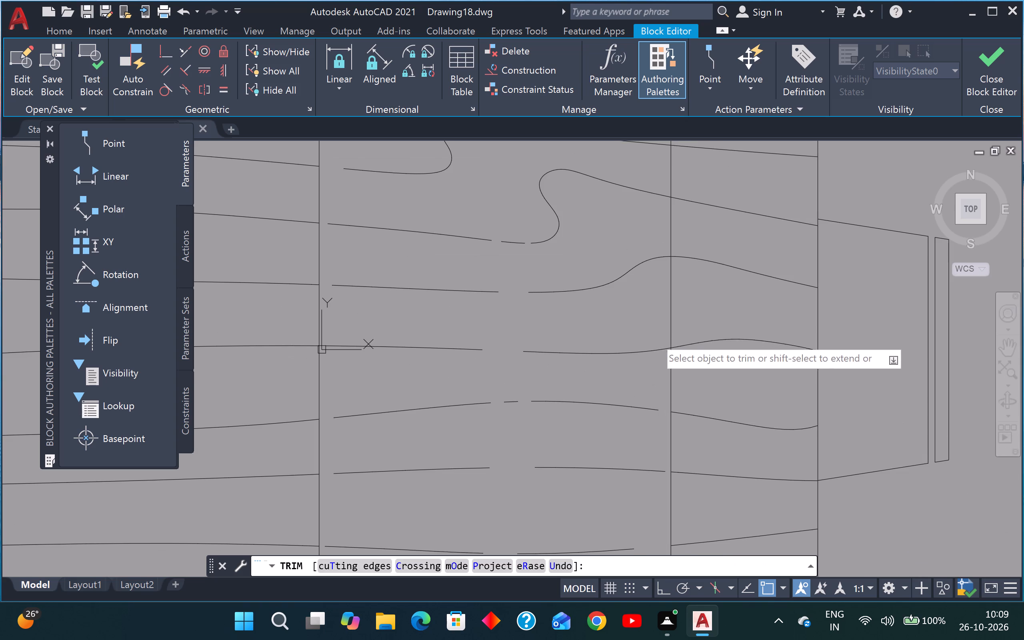
{"action": "scroll", "coordinate": [656, 337], "scroll_direction": "up", "scroll_amount": 1}
{"action": "left_click", "coordinate": [672, 338]}
{"action": "left_click", "coordinate": [676, 416]}
{"action": "scroll", "coordinate": [677, 411], "scroll_direction": "down", "scroll_amount": 3}
{"action": "scroll", "coordinate": [677, 406], "scroll_direction": "up", "scroll_amount": 4}
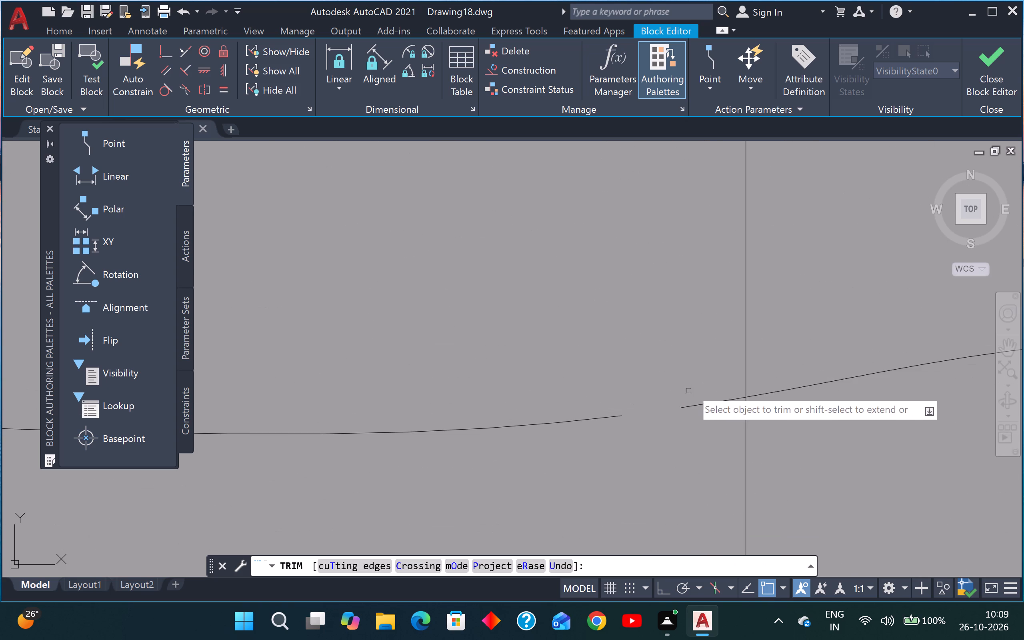
{"action": "left_click", "coordinate": [710, 354]}
{"action": "left_click_drag", "start_coordinate": [694, 441], "coordinate": [696, 444]}
{"action": "scroll", "coordinate": [699, 442], "scroll_direction": "down", "scroll_amount": 4}
{"action": "scroll", "coordinate": [702, 430], "scroll_direction": "up", "scroll_amount": 4}
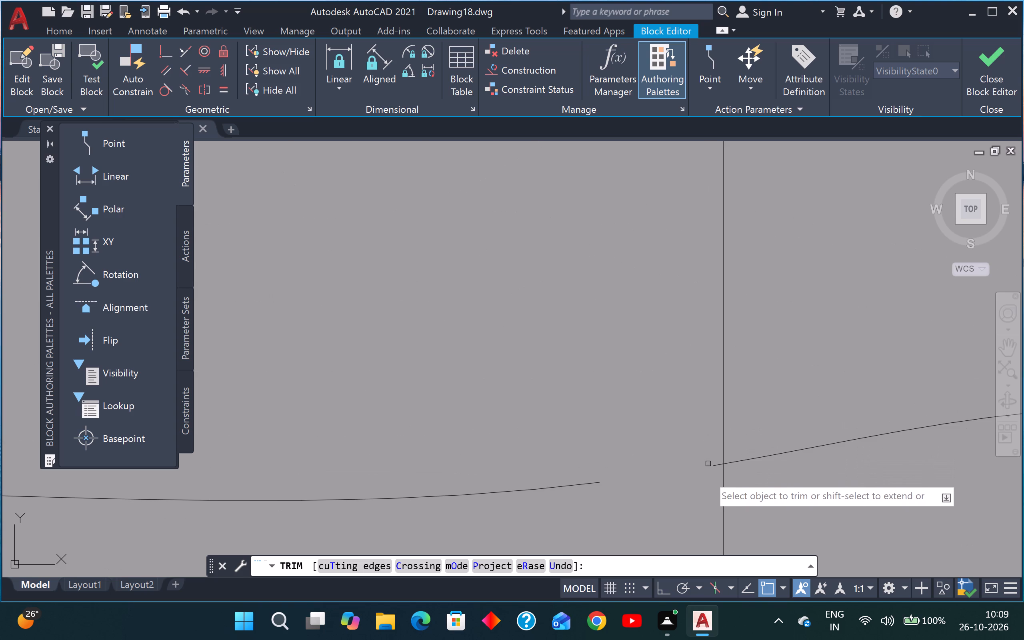
{"action": "scroll", "coordinate": [714, 480], "scroll_direction": "up", "scroll_amount": 5}
{"action": "left_click_drag", "start_coordinate": [781, 278], "coordinate": [780, 285]}
{"action": "left_click_drag", "start_coordinate": [763, 392], "coordinate": [767, 390]}
Trim the third wood-grain line from the top just left of the right vertical line.
{"action": "scroll", "coordinate": [765, 386], "scroll_direction": "down", "scroll_amount": 3}
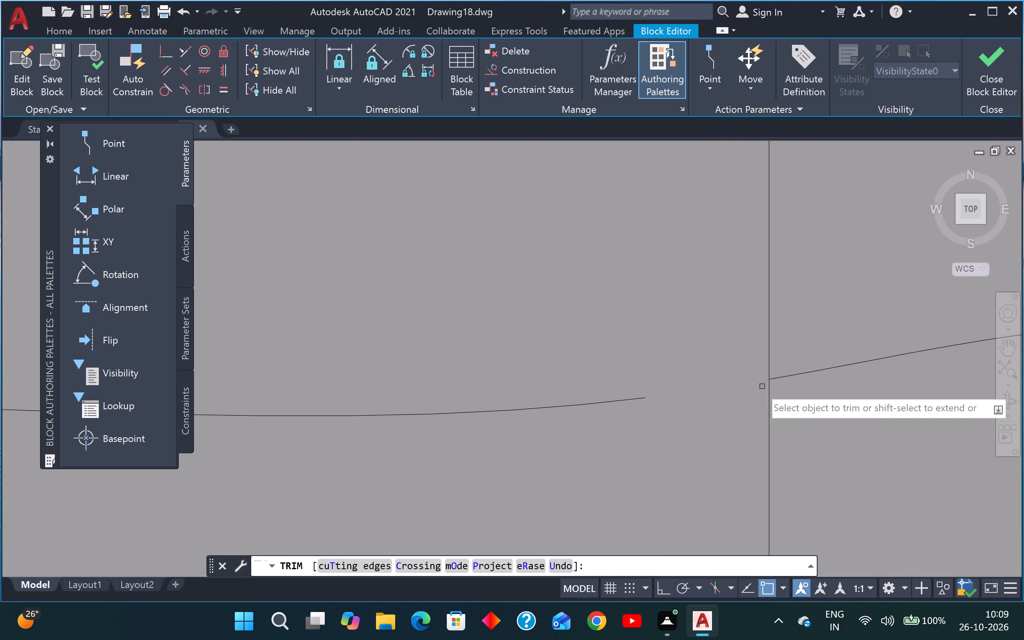
{"action": "scroll", "coordinate": [759, 386], "scroll_direction": "down", "scroll_amount": 8}
{"action": "scroll", "coordinate": [733, 322], "scroll_direction": "up", "scroll_amount": 4}
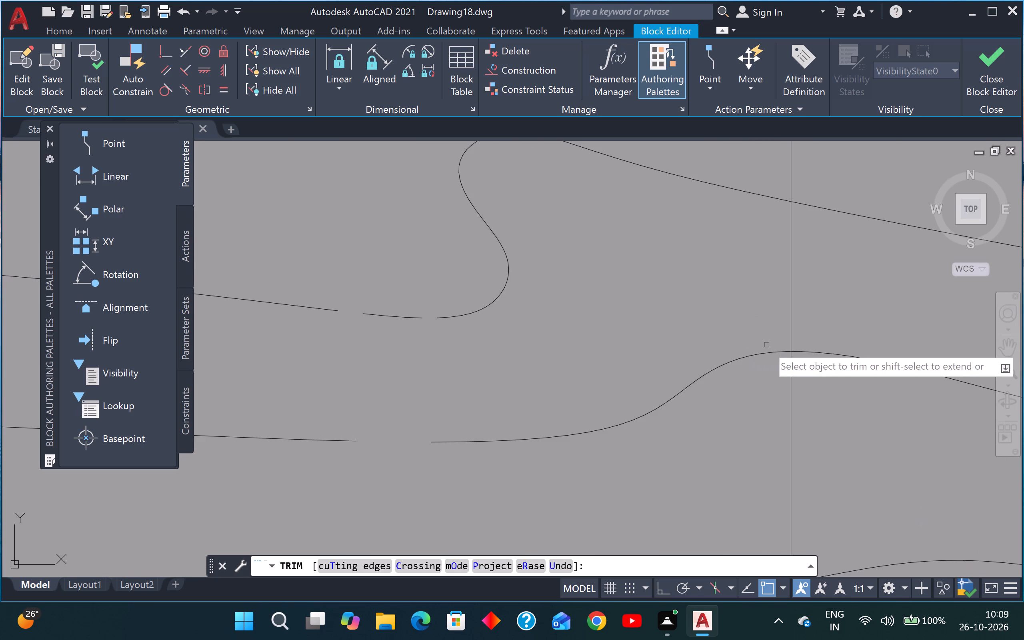
{"action": "scroll", "coordinate": [767, 344], "scroll_direction": "up", "scroll_amount": 4}
{"action": "left_click", "coordinate": [856, 326]}
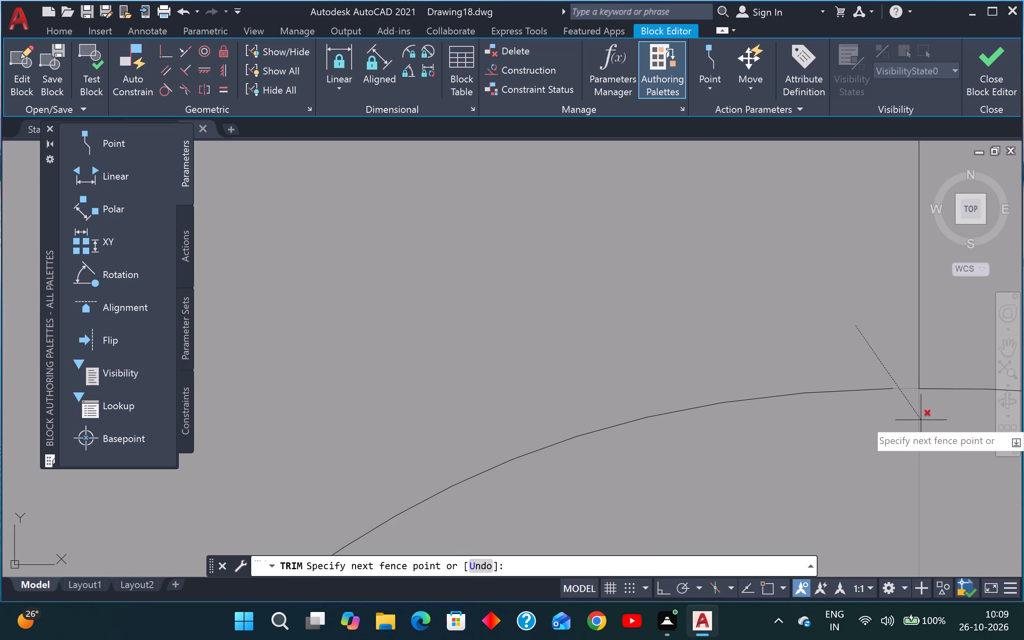
{"action": "left_click", "coordinate": [908, 404]}
Trim the second wood-grain line from the top back to the right vertical line, including its leftover stub.
{"action": "scroll", "coordinate": [904, 404], "scroll_direction": "down", "scroll_amount": 4}
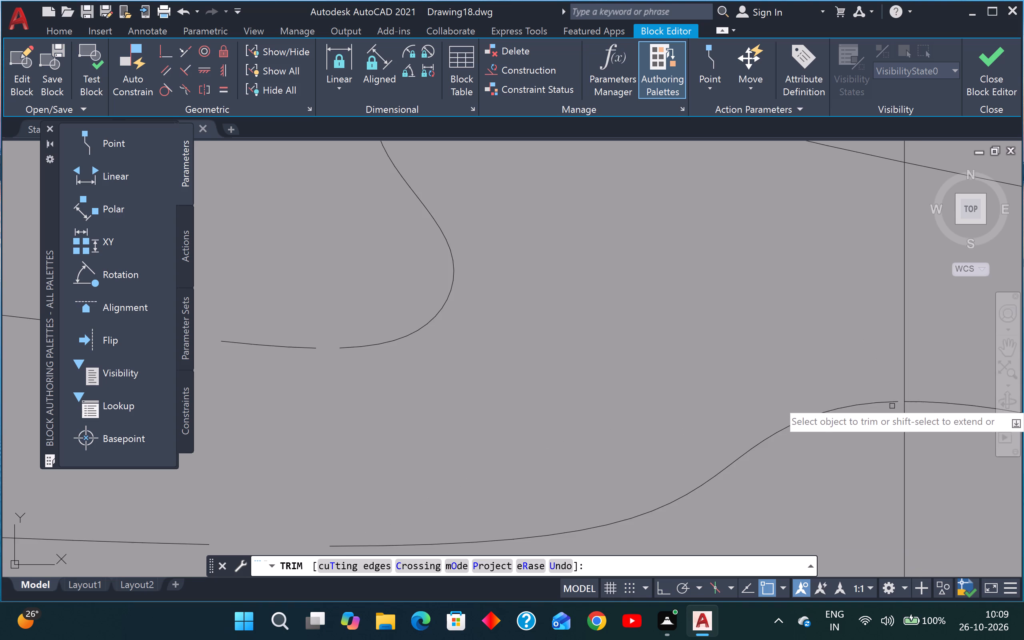
{"action": "middle_click_drag", "start_coordinate": [887, 318], "coordinate": [805, 500]}
{"action": "scroll", "coordinate": [887, 318], "scroll_direction": "down", "scroll_amount": 1}
{"action": "scroll", "coordinate": [804, 498], "scroll_direction": "up", "scroll_amount": 1}
{"action": "scroll", "coordinate": [822, 406], "scroll_direction": "up", "scroll_amount": 2}
{"action": "scroll", "coordinate": [803, 346], "scroll_direction": "down", "scroll_amount": 4}
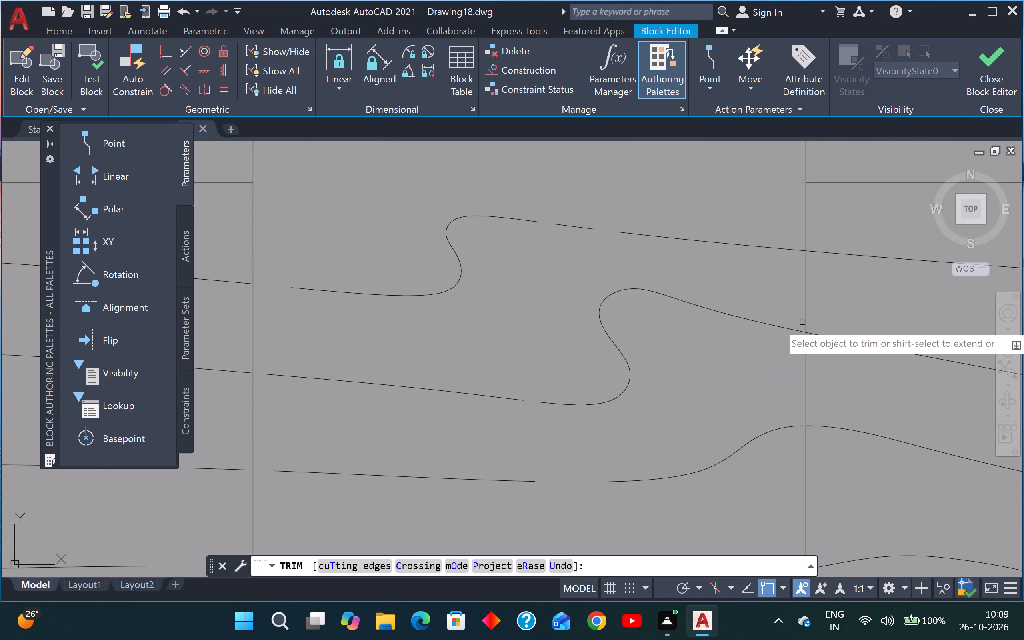
{"action": "scroll", "coordinate": [802, 322], "scroll_direction": "up", "scroll_amount": 3}
{"action": "left_click", "coordinate": [805, 326]}
{"action": "left_click", "coordinate": [790, 378]}
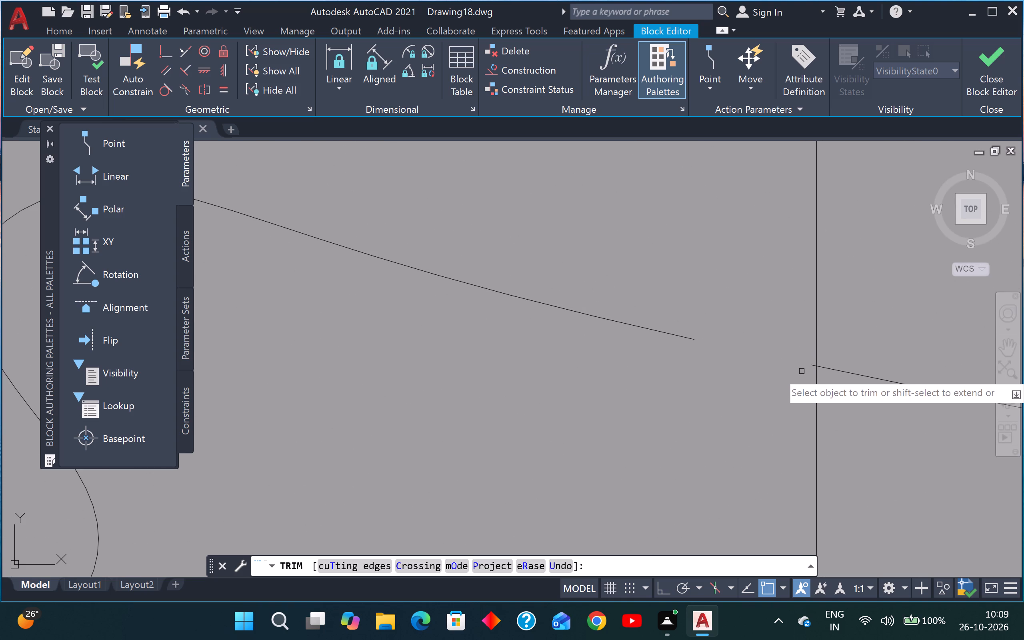
{"action": "scroll", "coordinate": [804, 371], "scroll_direction": "up", "scroll_amount": 4}
{"action": "left_click", "coordinate": [853, 322]}
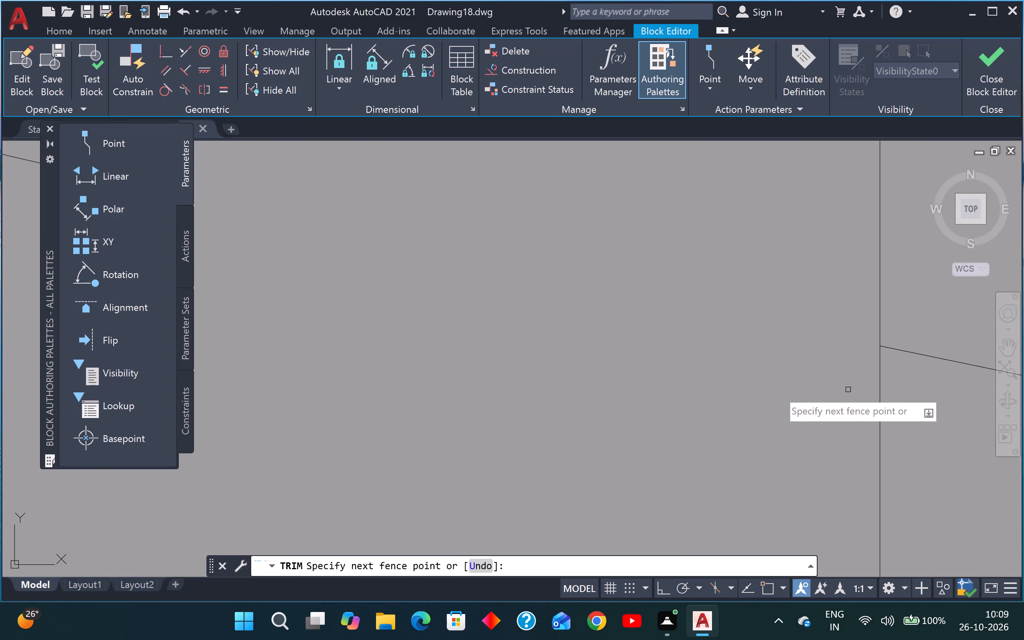
{"action": "left_click", "coordinate": [848, 390]}
Trim the topmost wood-grain line just left of the right vertical line and end the Trim command.
{"action": "scroll", "coordinate": [846, 384], "scroll_direction": "down", "scroll_amount": 4}
{"action": "scroll", "coordinate": [765, 356], "scroll_direction": "down", "scroll_amount": 4}
{"action": "scroll", "coordinate": [768, 319], "scroll_direction": "up", "scroll_amount": 3}
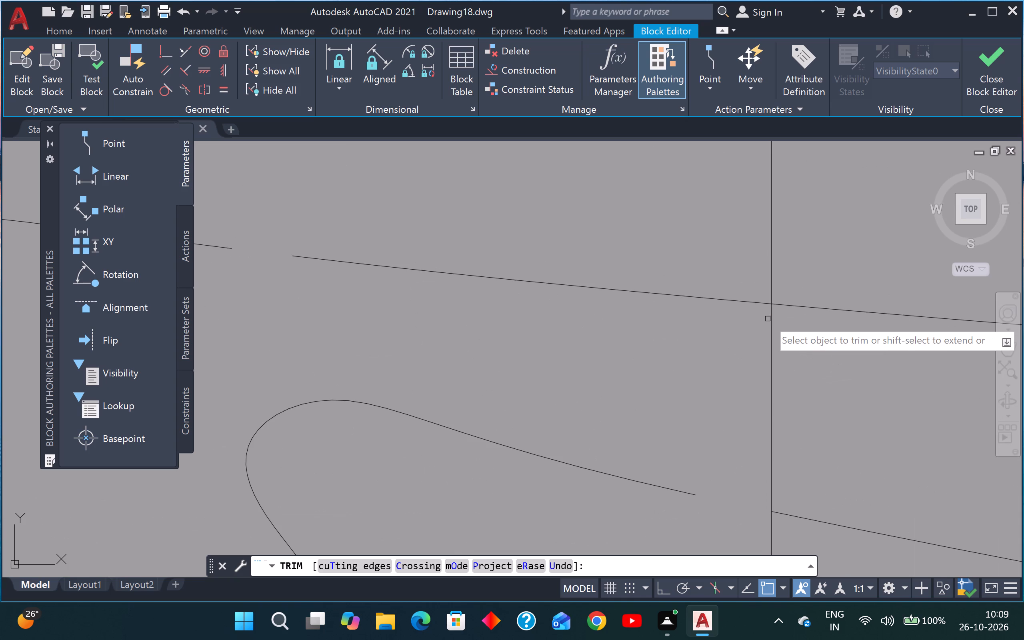
{"action": "scroll", "coordinate": [758, 282], "scroll_direction": "up", "scroll_amount": 3}
{"action": "scroll", "coordinate": [796, 375], "scroll_direction": "up", "scroll_amount": 3}
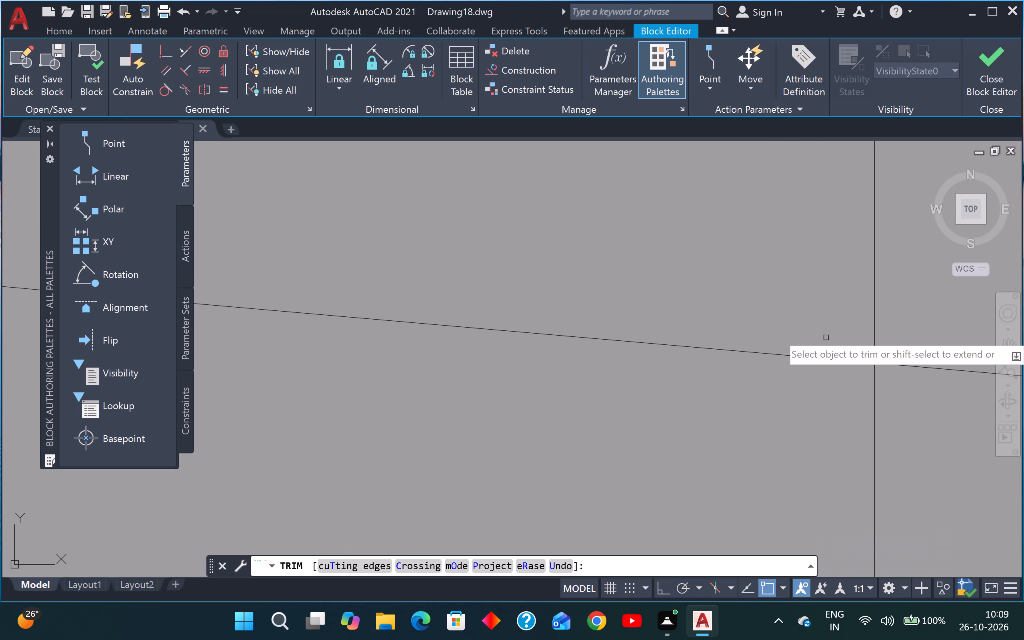
{"action": "left_click", "coordinate": [860, 326]}
{"action": "left_click", "coordinate": [834, 394]}
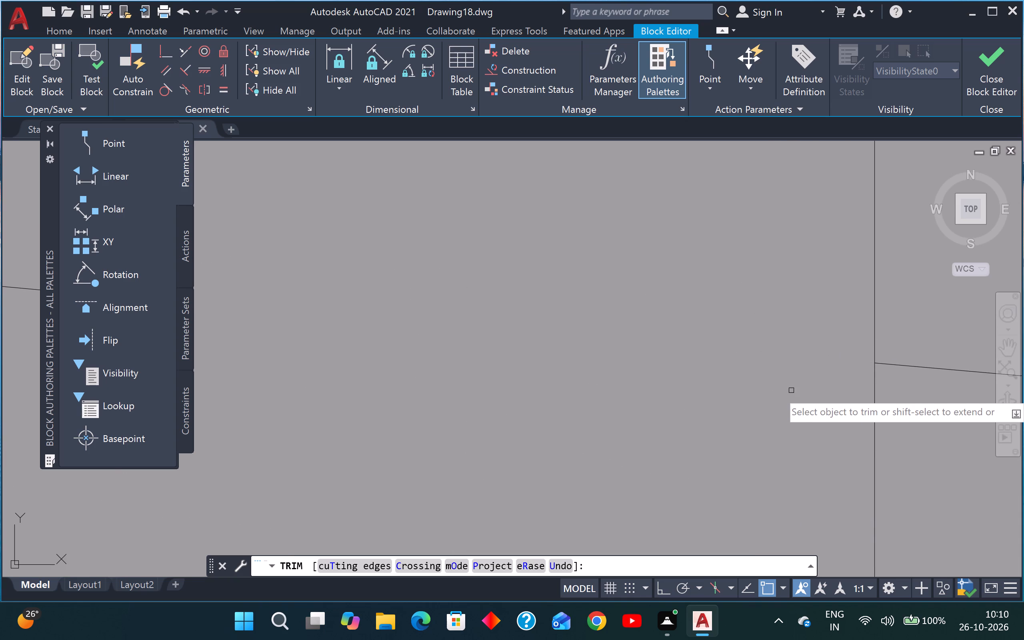
{"action": "scroll", "coordinate": [790, 390], "scroll_direction": "down", "scroll_amount": 10}
{"action": "scroll", "coordinate": [728, 374], "scroll_direction": "down", "scroll_amount": 3}
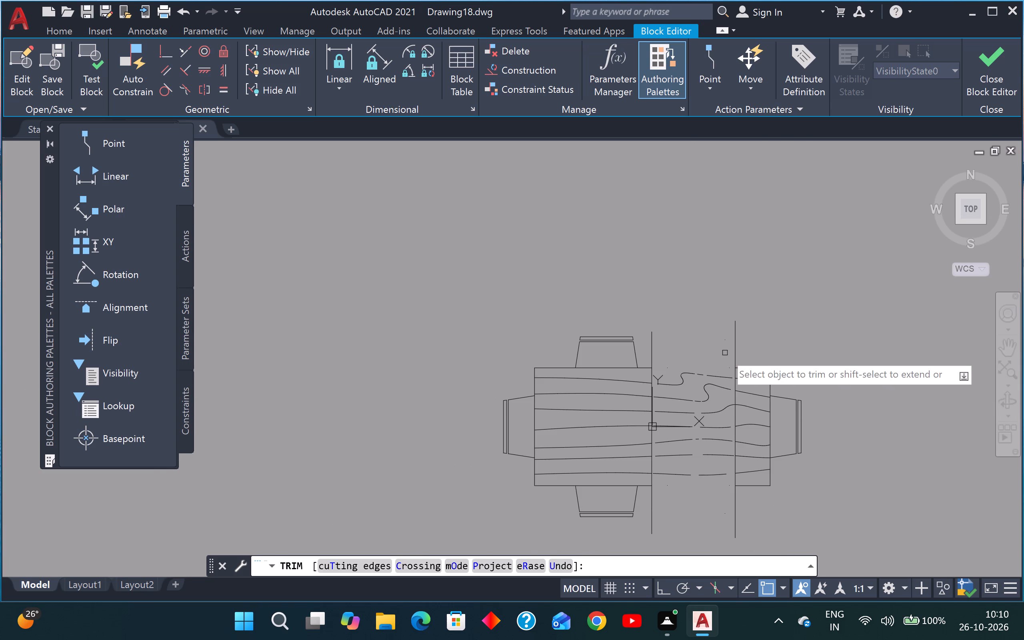
{"action": "key", "text": "Escape"}
Delete the loose pieces of the upper three wood-grain lines between the two vertical lines.
{"action": "scroll", "coordinate": [706, 370], "scroll_direction": "up", "scroll_amount": 3}
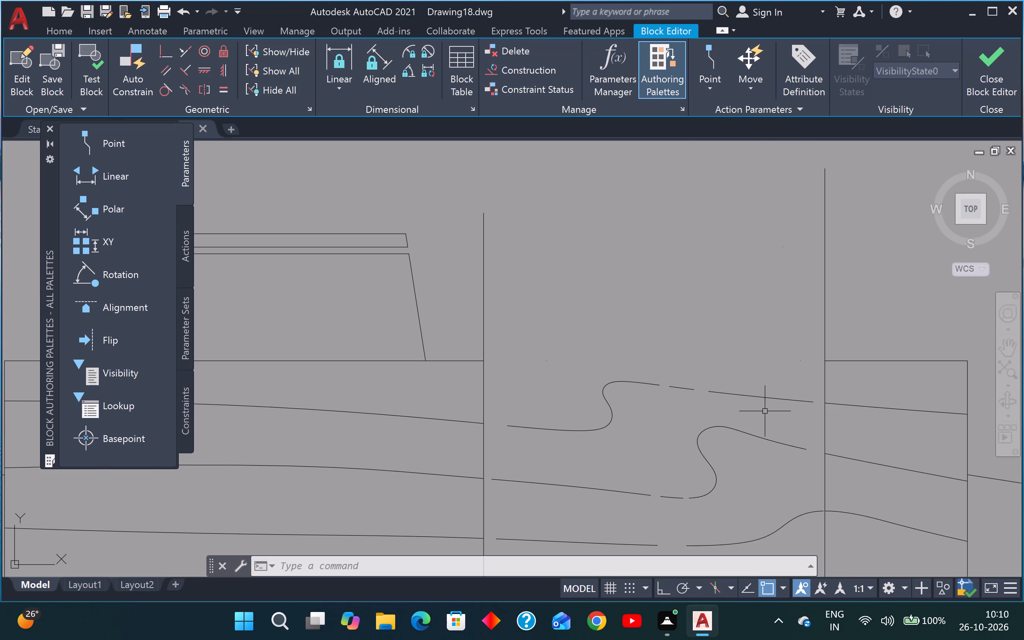
{"action": "scroll", "coordinate": [773, 410], "scroll_direction": "up", "scroll_amount": 3}
{"action": "left_click", "coordinate": [958, 368]}
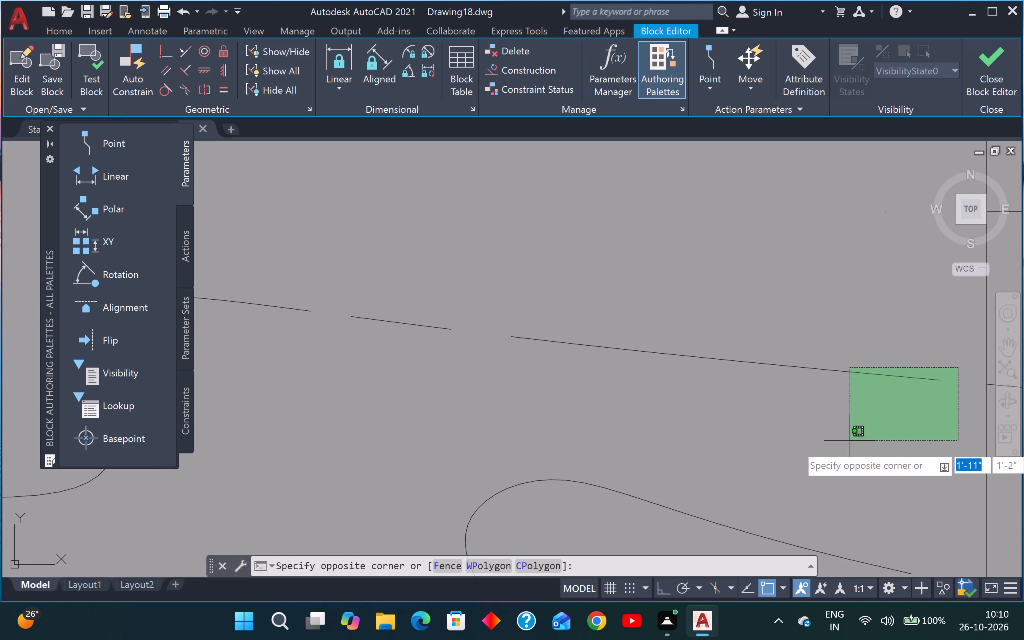
{"action": "scroll", "coordinate": [774, 456], "scroll_direction": "down", "scroll_amount": 4}
{"action": "left_click", "coordinate": [622, 536]}
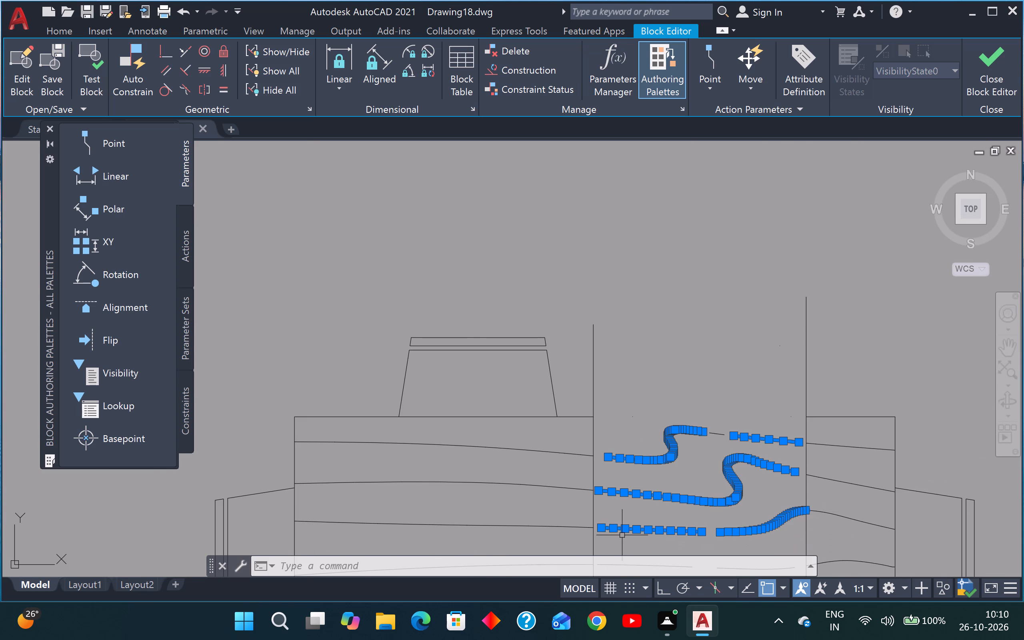
{"action": "key", "text": "Delete"}
Delete the leftover short dash of the topmost grain line and the stray speck near the table's upper edge.
{"action": "left_click_drag", "start_coordinate": [754, 384], "coordinate": [739, 385]}
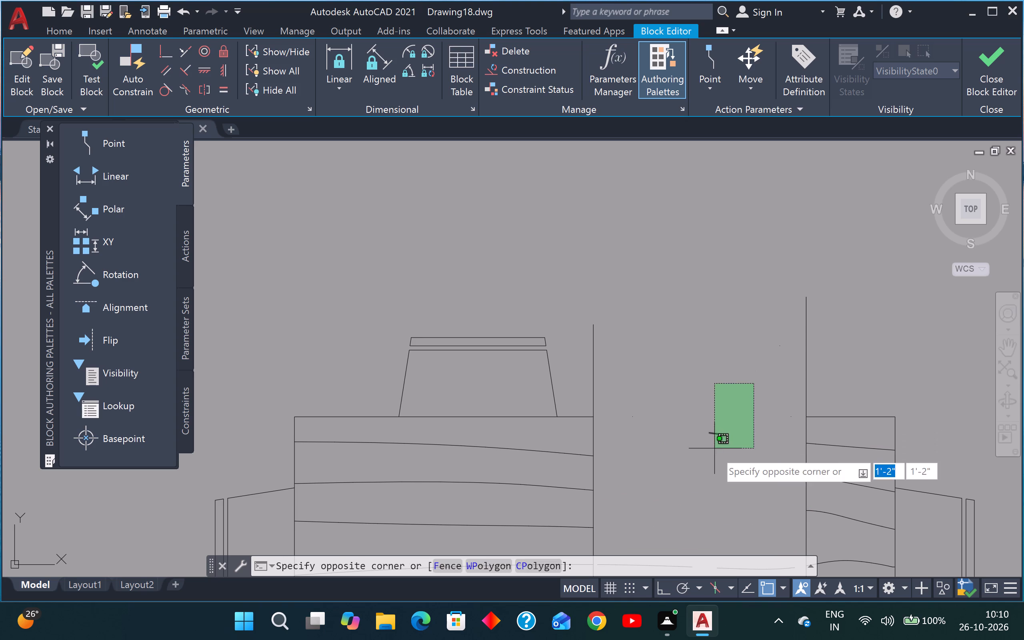
{"action": "left_click", "coordinate": [714, 451]}
{"action": "key", "text": "Delete"}
{"action": "left_click", "coordinate": [660, 382]}
{"action": "left_click", "coordinate": [623, 417]}
{"action": "key", "text": "Delete"}
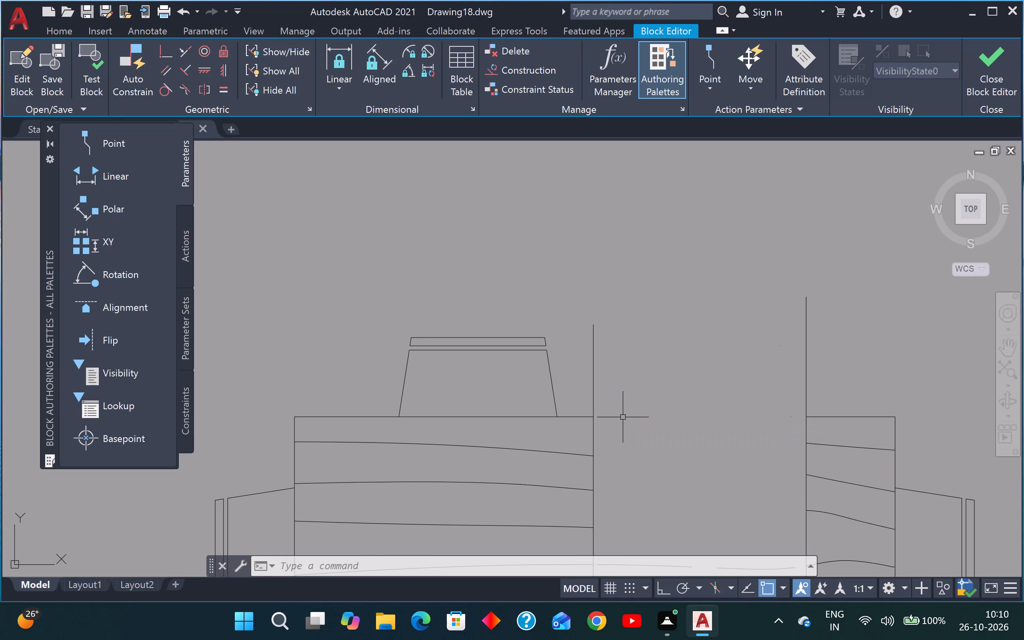
Delete the loose pieces of the fourth and fifth wood-grain lines between the two vertical lines.
{"action": "scroll", "coordinate": [679, 373], "scroll_direction": "down", "scroll_amount": 4}
{"action": "scroll", "coordinate": [692, 412], "scroll_direction": "up", "scroll_amount": 5}
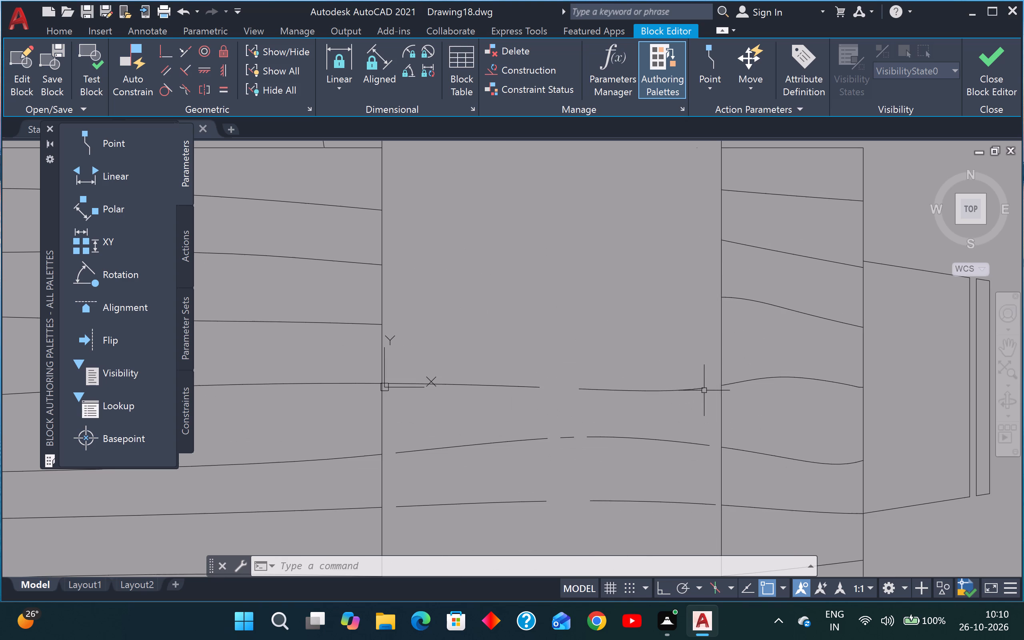
{"action": "left_click", "coordinate": [711, 348]}
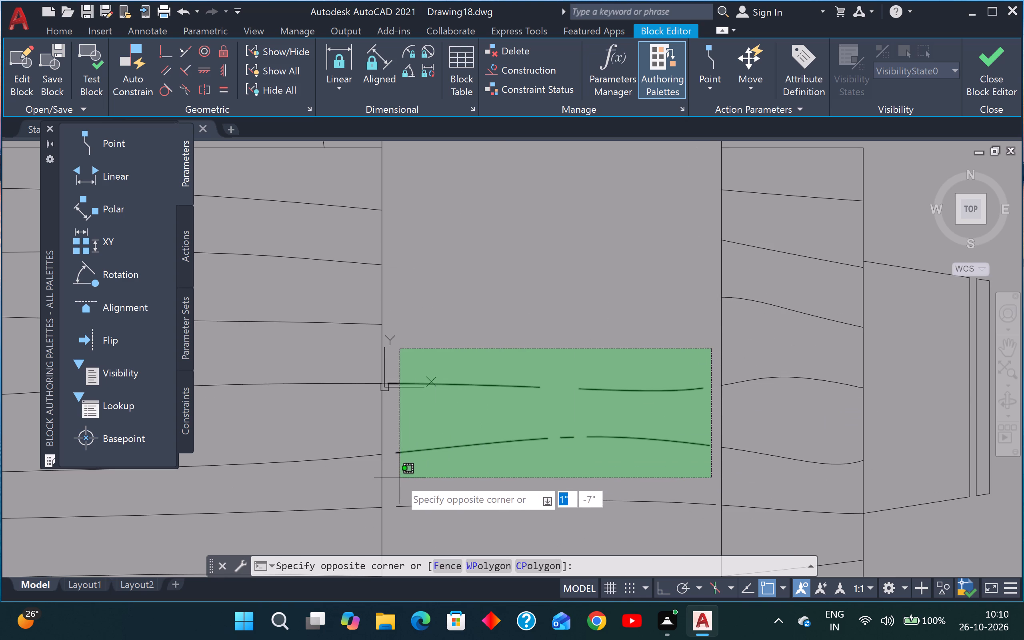
{"action": "left_click", "coordinate": [386, 478]}
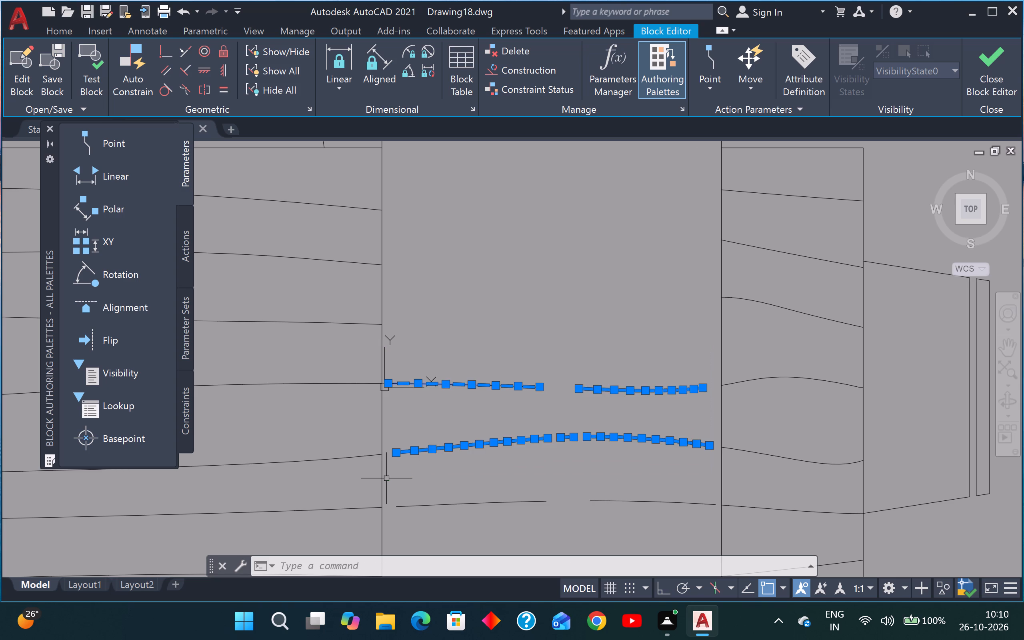
{"action": "key", "text": "Delete"}
Delete the loose pieces of the sixth wood-grain line between the two vertical lines.
{"action": "scroll", "coordinate": [461, 422], "scroll_direction": "down", "scroll_amount": 3}
{"action": "scroll", "coordinate": [520, 443], "scroll_direction": "up", "scroll_amount": 3}
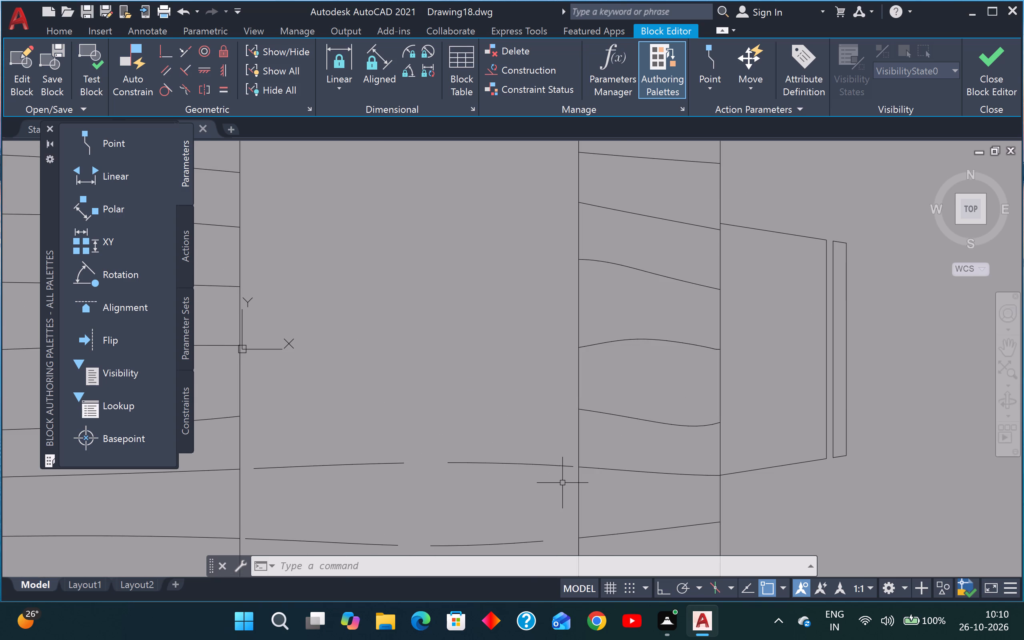
{"action": "scroll", "coordinate": [562, 483], "scroll_direction": "up", "scroll_amount": 2}
{"action": "left_click", "coordinate": [591, 426]}
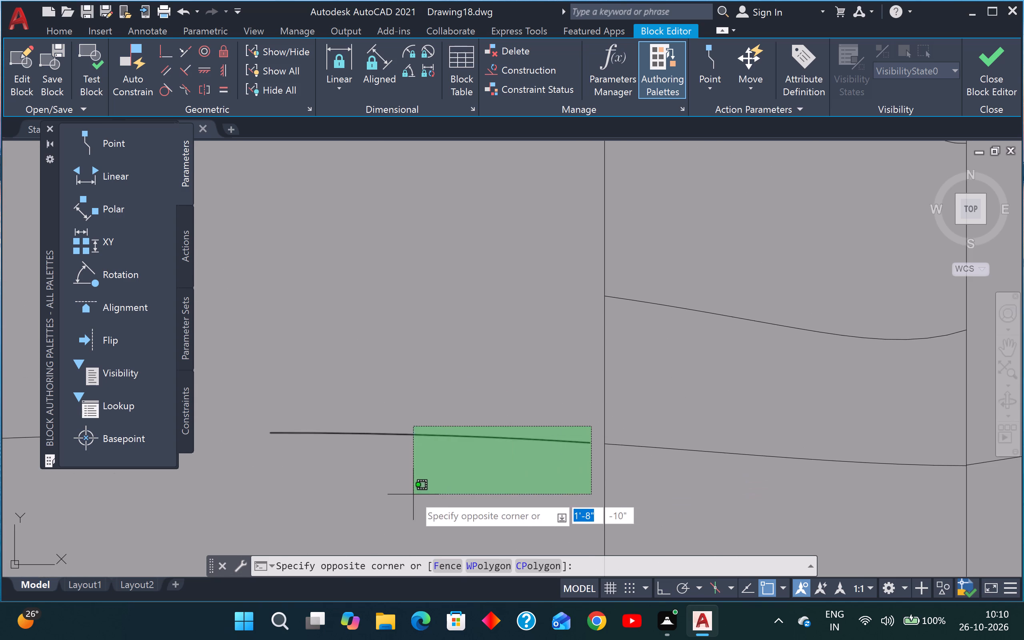
{"action": "scroll", "coordinate": [413, 494], "scroll_direction": "down", "scroll_amount": 3}
{"action": "left_click", "coordinate": [256, 491]}
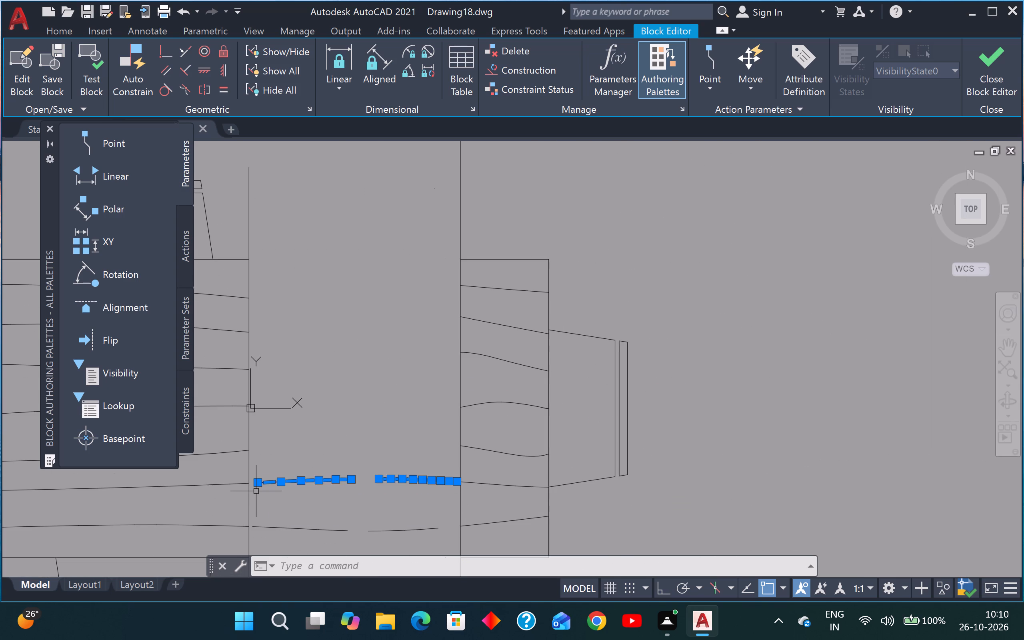
{"action": "key", "text": "Delete"}
Delete the loose pieces of the lowest wood-grain line between the two vertical lines.
{"action": "scroll", "coordinate": [369, 458], "scroll_direction": "down", "scroll_amount": 3}
{"action": "scroll", "coordinate": [371, 489], "scroll_direction": "up", "scroll_amount": 3}
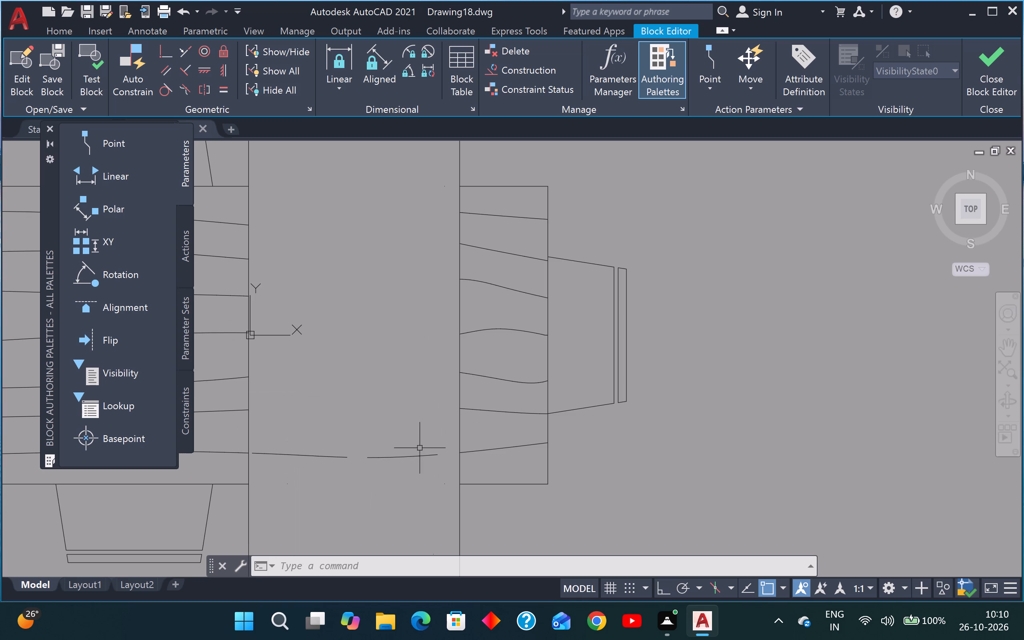
{"action": "scroll", "coordinate": [434, 462], "scroll_direction": "up", "scroll_amount": 2}
{"action": "left_click", "coordinate": [464, 410]}
{"action": "scroll", "coordinate": [442, 426], "scroll_direction": "down", "scroll_amount": 3}
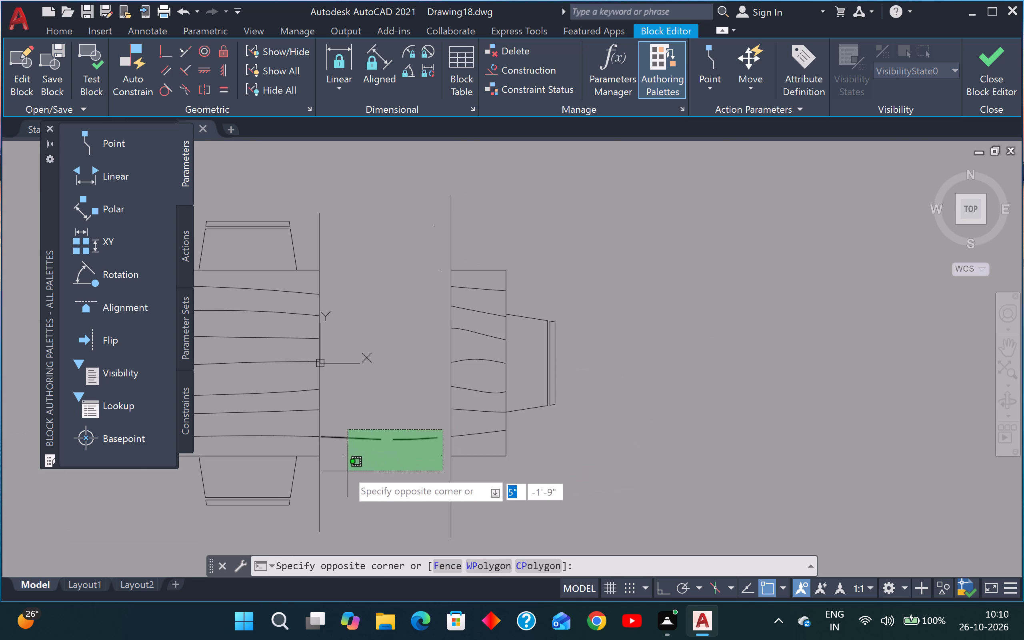
{"action": "left_click", "coordinate": [342, 462]}
{"action": "key", "text": "Delete"}
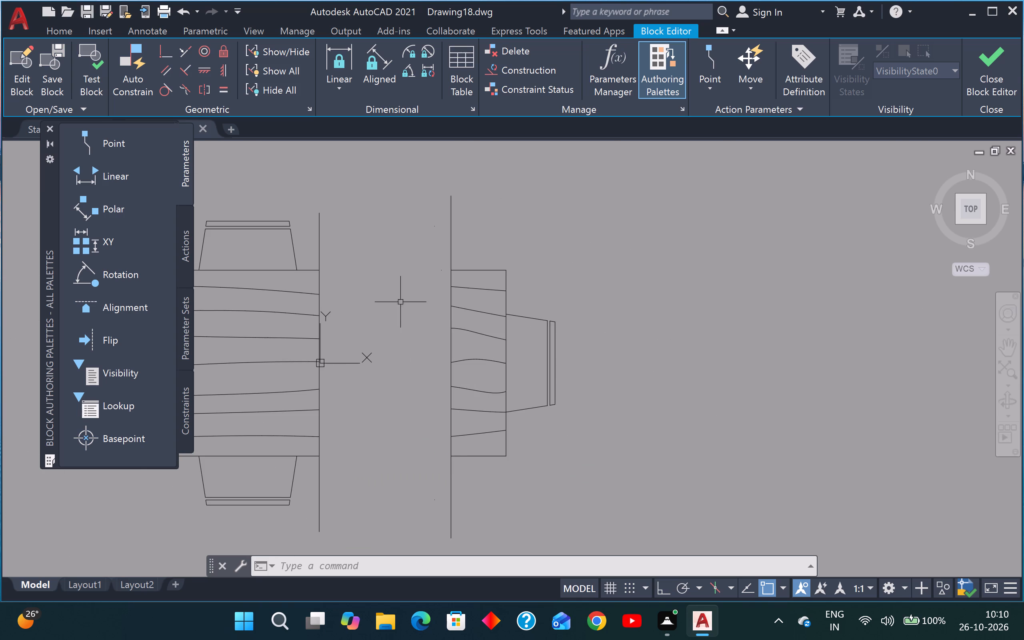
Delete the two vertical cutting lines on either side of the cleared gap.
{"action": "left_click", "coordinate": [472, 236]}
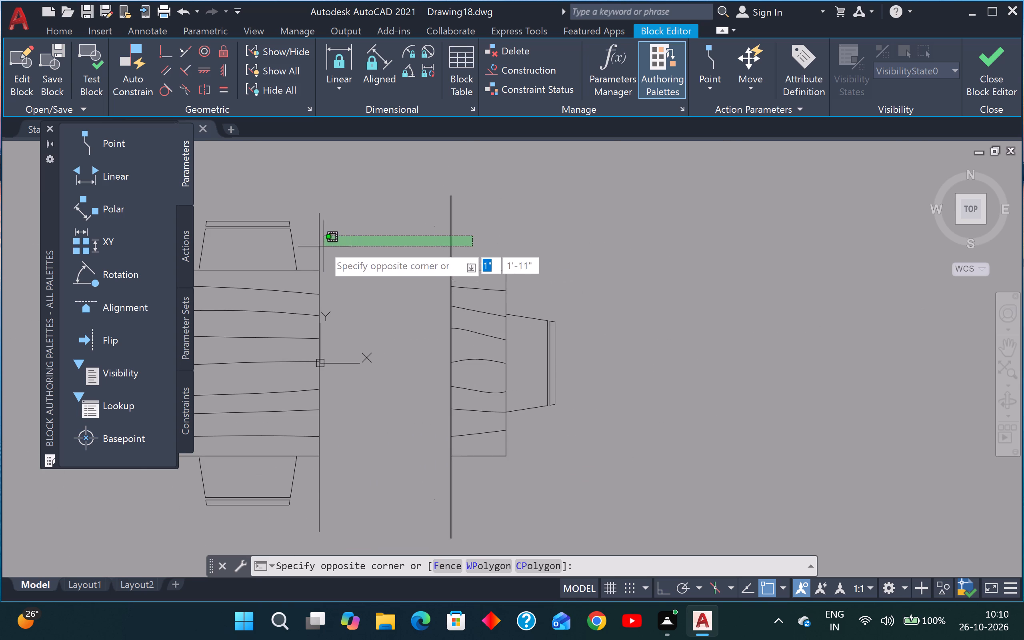
{"action": "left_click", "coordinate": [311, 241]}
{"action": "key", "text": "Delete"}
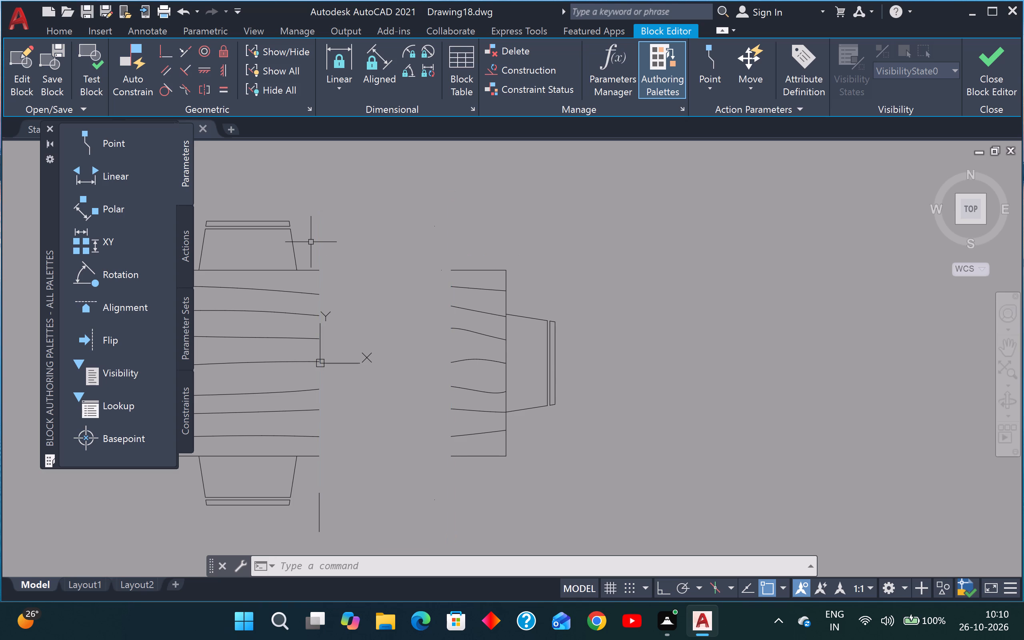
Move the detached table end with its chair across the gap so its lower edge joins the open end of the main tabletop.
{"action": "left_click", "coordinate": [626, 210]}
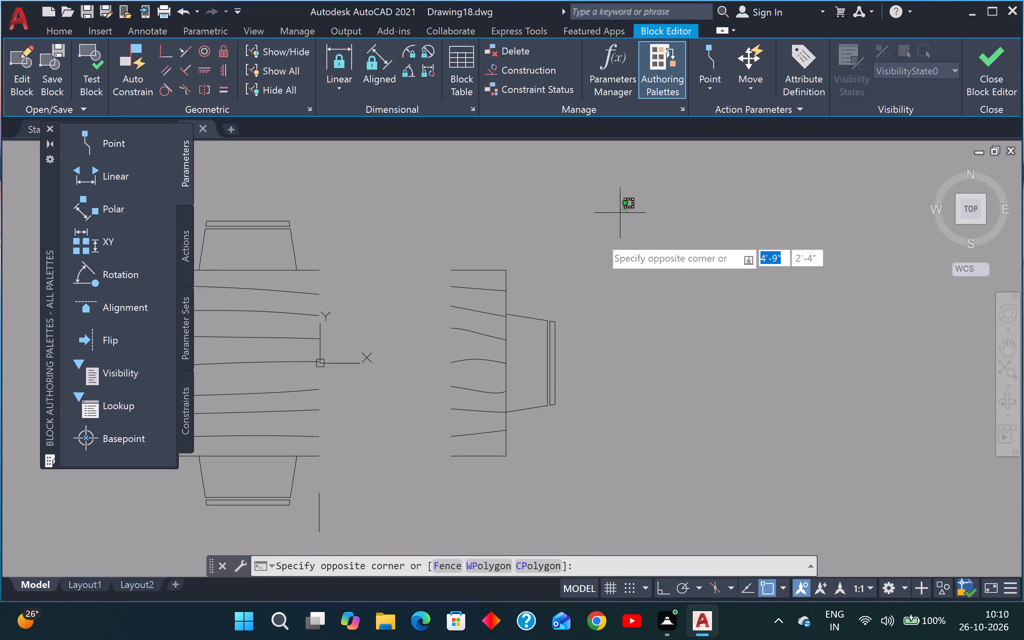
{"action": "left_click", "coordinate": [384, 486]}
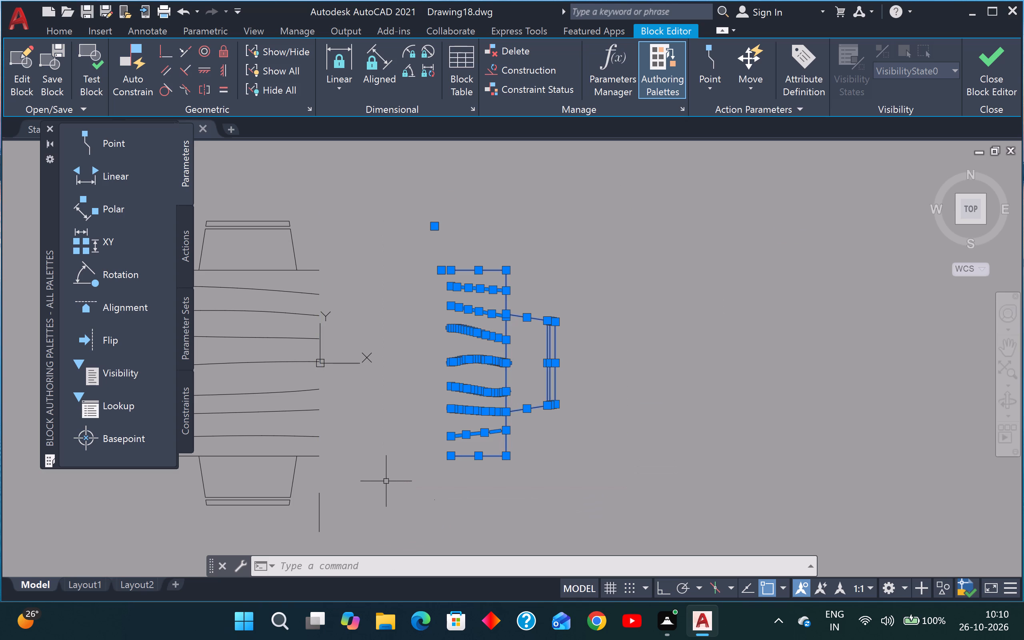
{"action": "key", "text": "m"}
{"action": "key", "text": "space"}
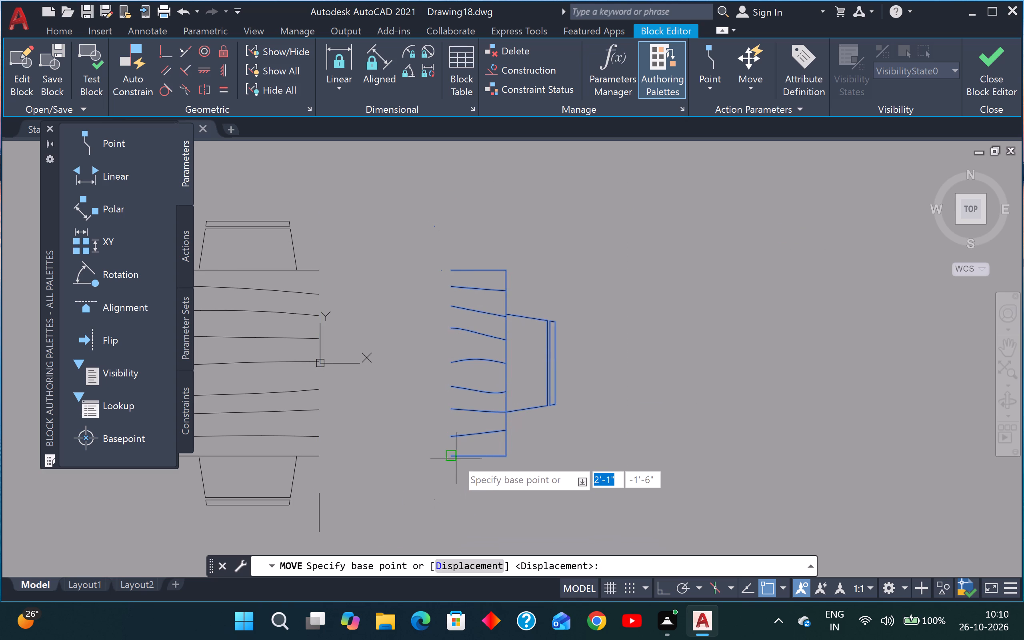
{"action": "left_click", "coordinate": [454, 458]}
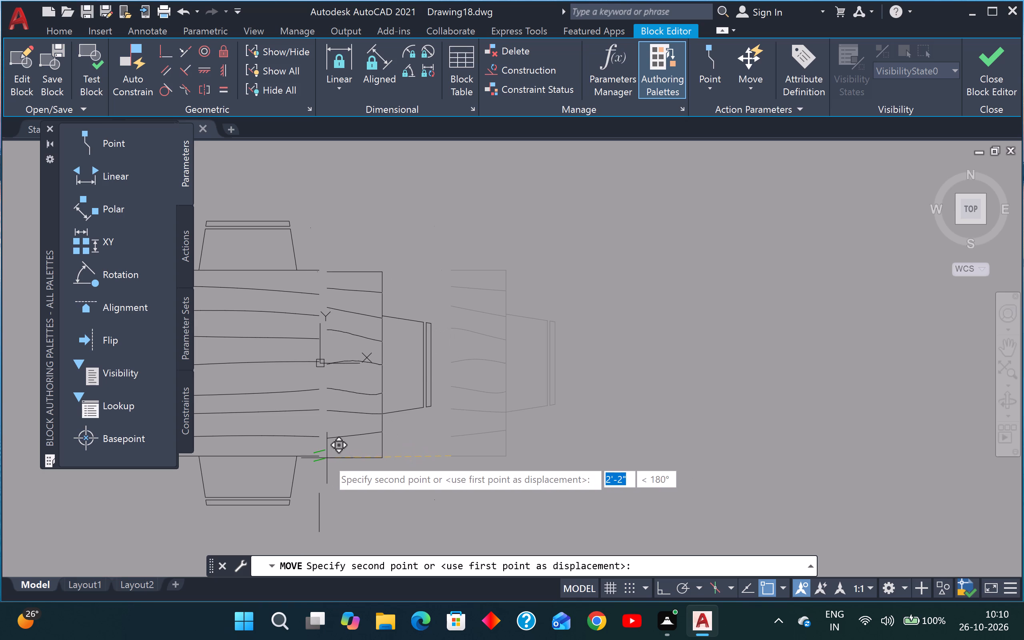
{"action": "left_click", "coordinate": [318, 456]}
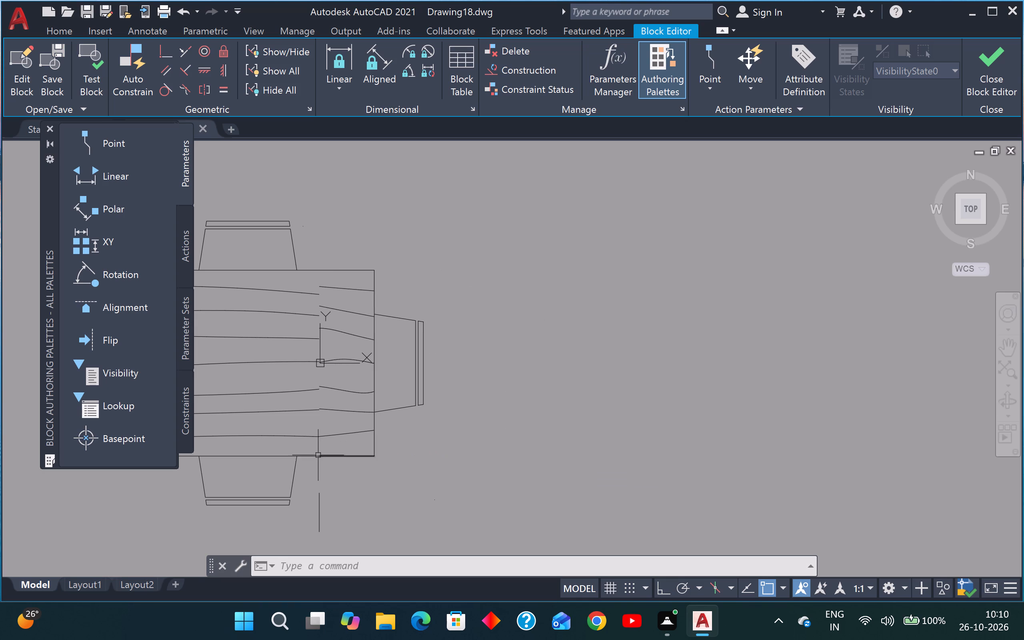
Delete all wood-grain lines from both joined parts of the tabletop, leaving the table outline and chairs.
{"action": "scroll", "coordinate": [318, 453], "scroll_direction": "down", "scroll_amount": 2}
{"action": "scroll", "coordinate": [262, 408], "scroll_direction": "up", "scroll_amount": 3}
{"action": "left_click_drag", "start_coordinate": [391, 324], "coordinate": [386, 330]}
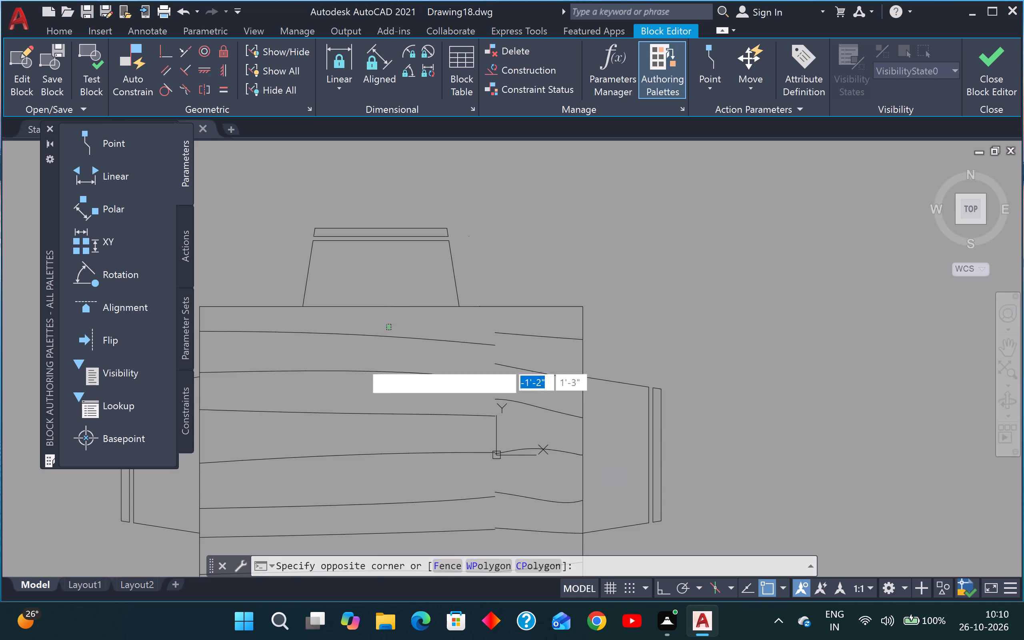
{"action": "scroll", "coordinate": [308, 454], "scroll_direction": "down", "scroll_amount": 3}
{"action": "left_click", "coordinate": [306, 485]}
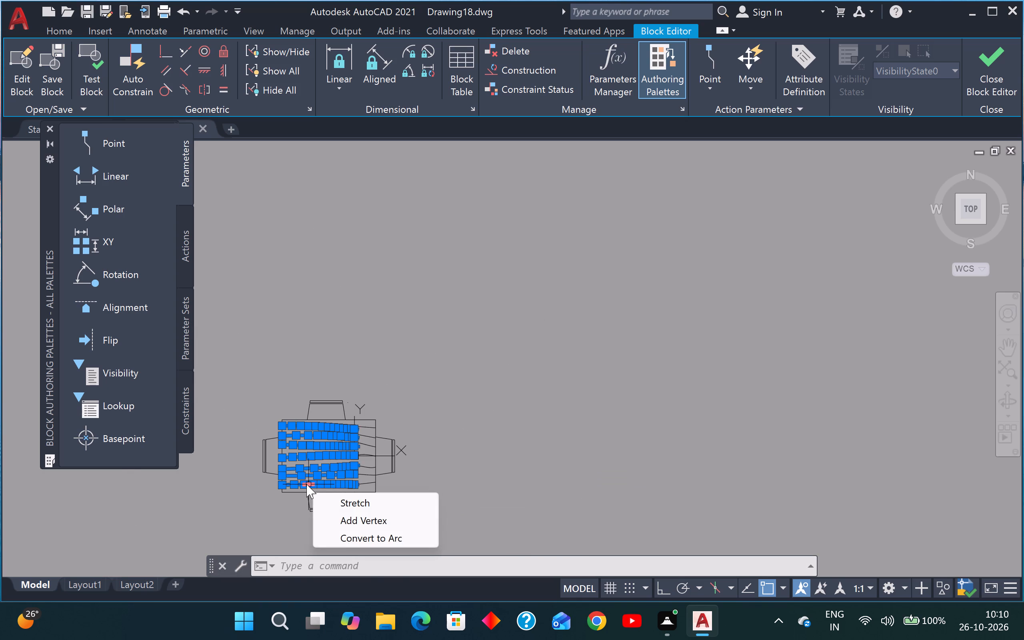
{"action": "key", "text": "Delete"}
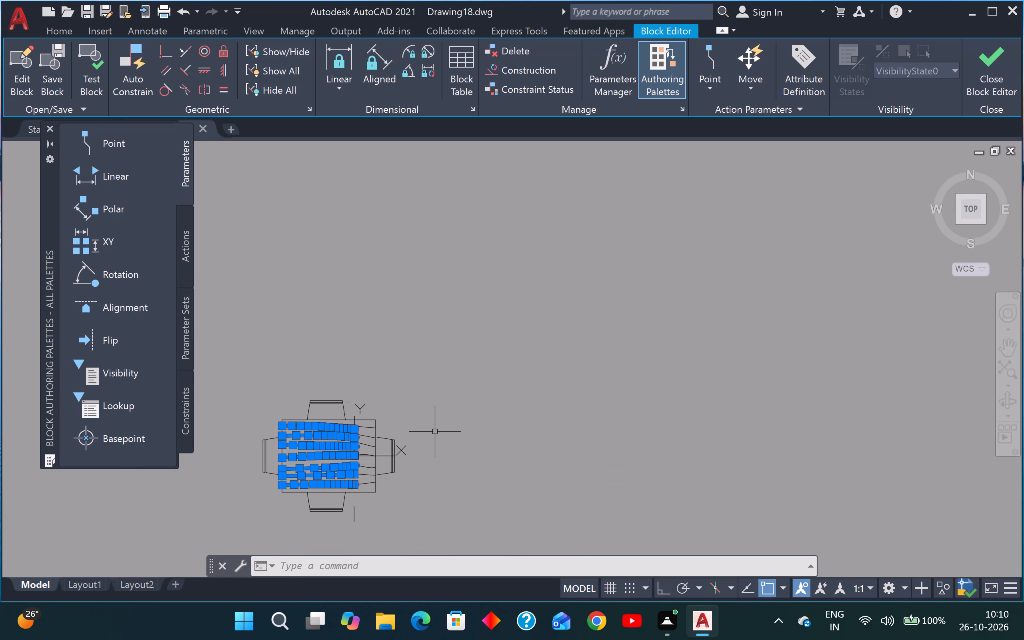
{"action": "key", "text": "Delete"}
{"action": "scroll", "coordinate": [358, 439], "scroll_direction": "up", "scroll_amount": 3}
{"action": "left_click", "coordinate": [388, 386]}
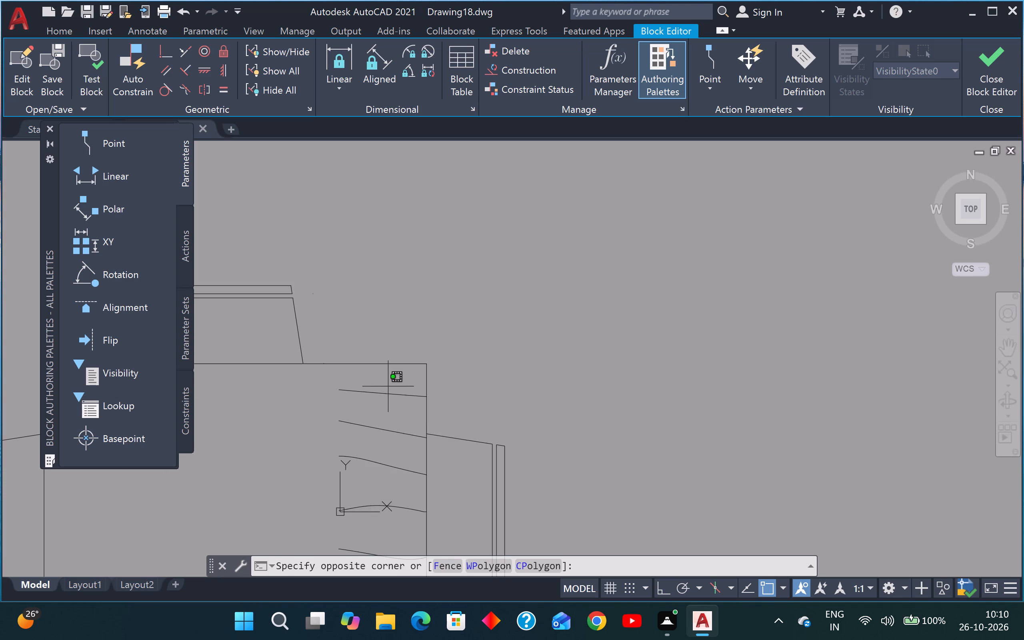
{"action": "scroll", "coordinate": [386, 395], "scroll_direction": "down", "scroll_amount": 3}
{"action": "left_click", "coordinate": [378, 460]}
{"action": "key", "text": "Delete"}
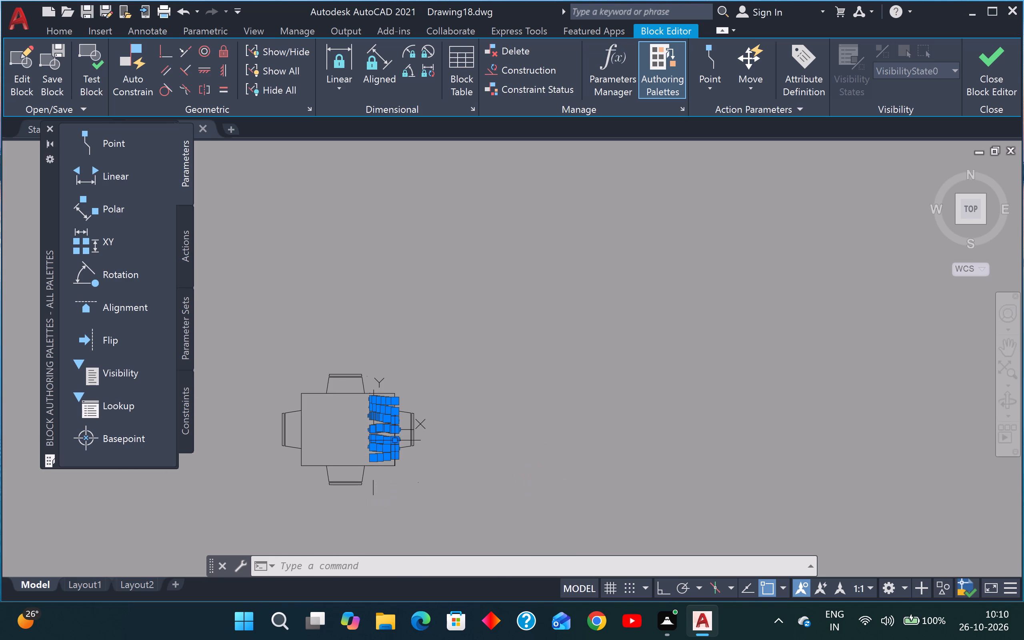
{"action": "key", "text": "Delete"}
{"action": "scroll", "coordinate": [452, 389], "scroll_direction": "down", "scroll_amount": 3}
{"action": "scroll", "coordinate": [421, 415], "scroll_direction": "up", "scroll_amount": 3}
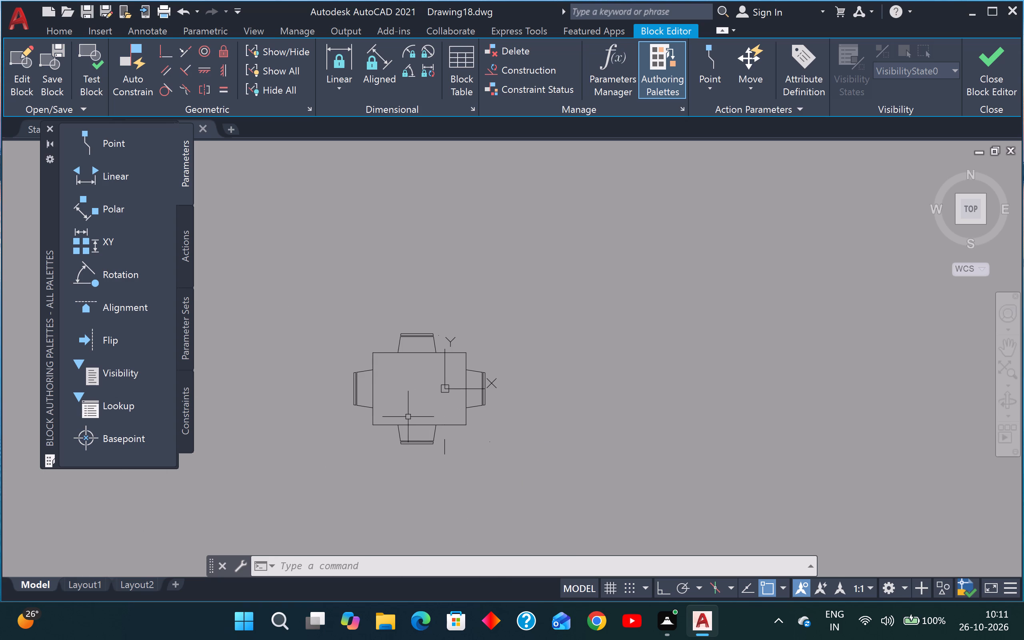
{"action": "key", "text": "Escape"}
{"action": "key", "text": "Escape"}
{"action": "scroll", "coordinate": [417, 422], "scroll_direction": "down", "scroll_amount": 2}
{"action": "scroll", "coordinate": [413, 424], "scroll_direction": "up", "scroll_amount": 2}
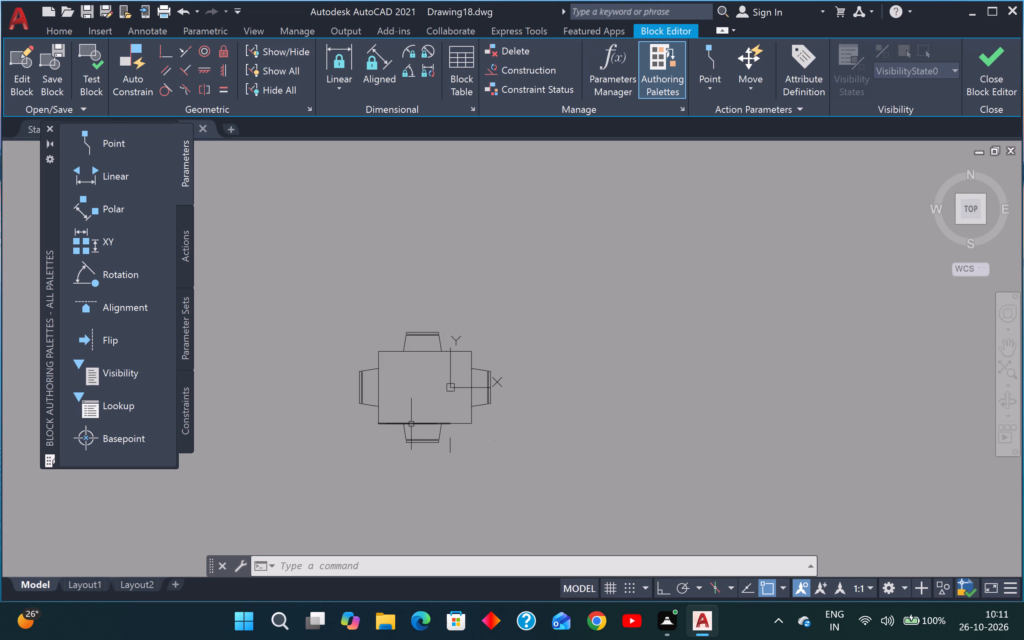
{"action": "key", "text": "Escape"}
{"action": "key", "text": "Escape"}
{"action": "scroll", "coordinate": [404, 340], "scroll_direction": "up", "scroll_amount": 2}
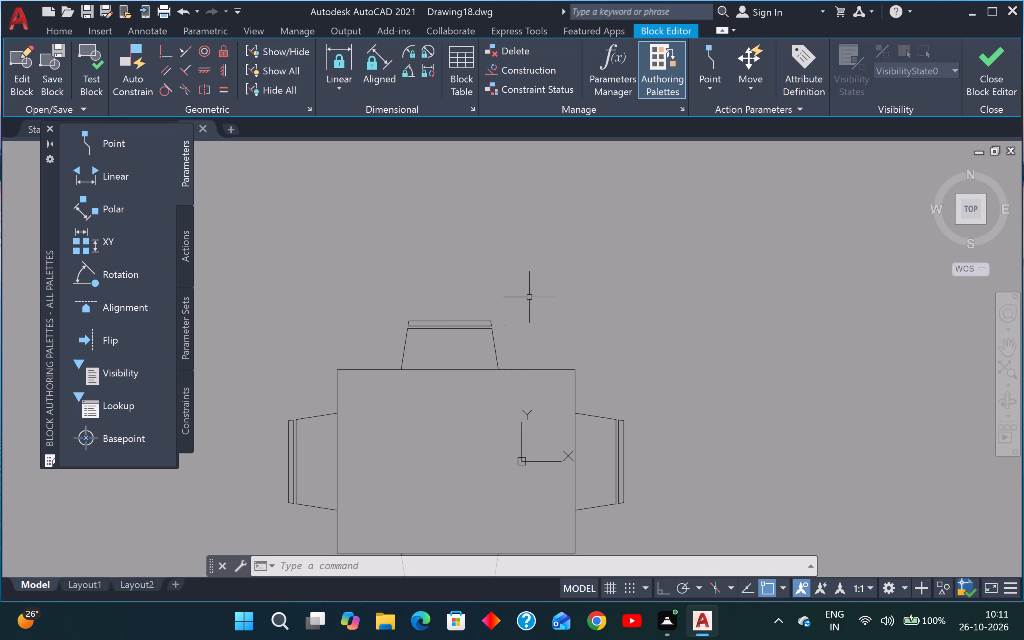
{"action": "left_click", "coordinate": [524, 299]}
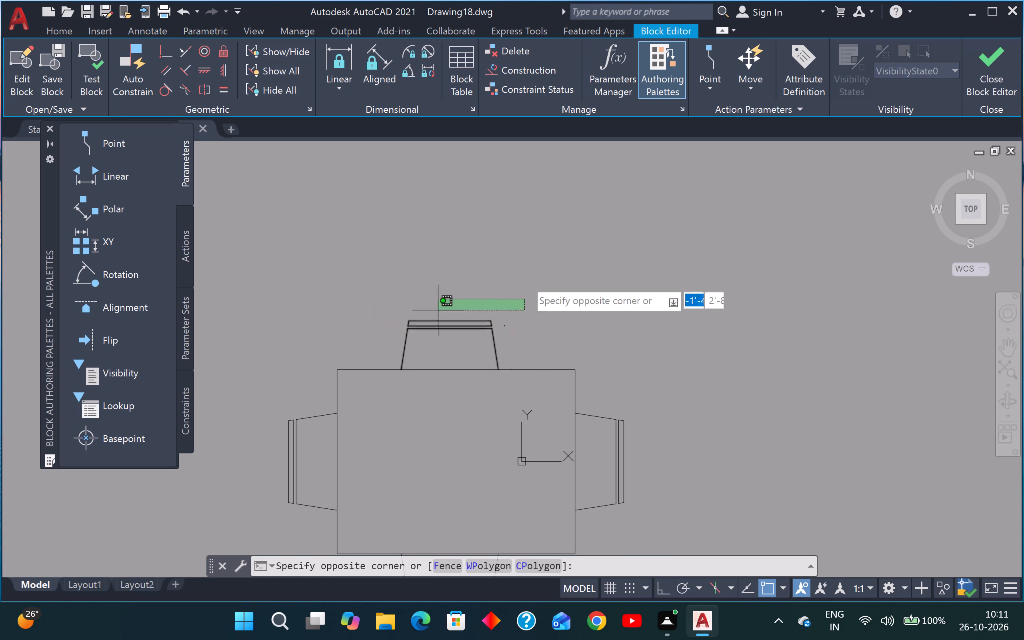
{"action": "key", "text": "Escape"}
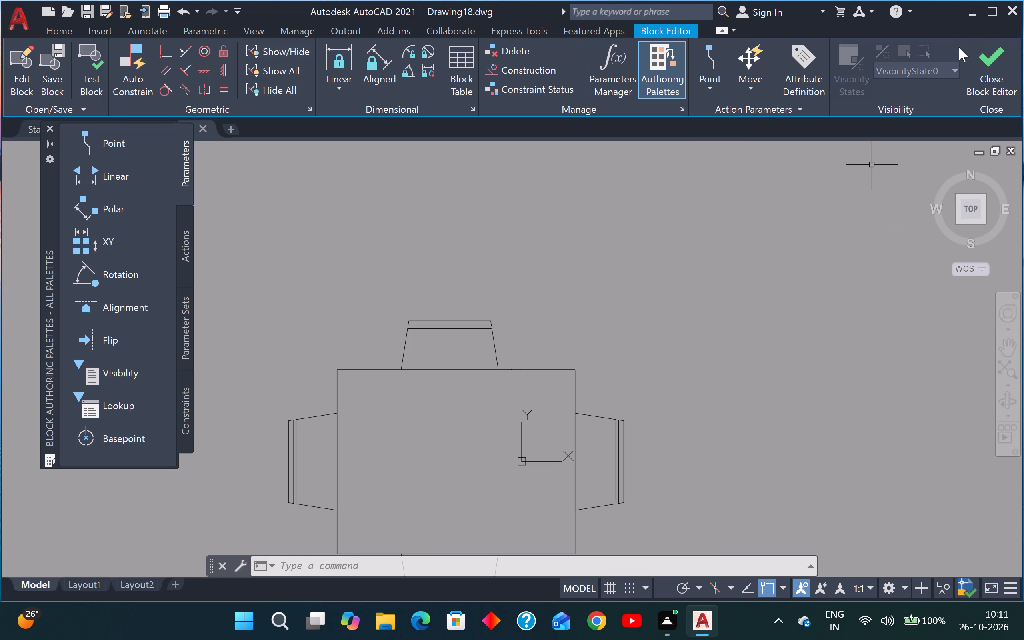
Close the Block Editor and save the changes to Dining Set - 36 x 72 in.
{"action": "left_click", "coordinate": [989, 68]}
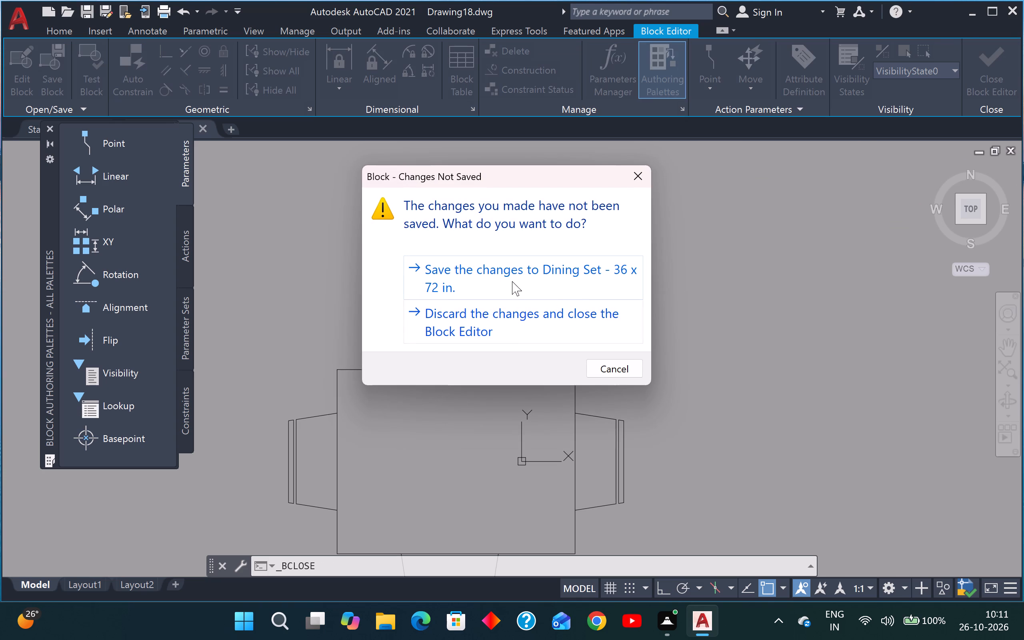
{"action": "left_click", "coordinate": [510, 272]}
Reopen the Dining Set - 36 x 72 in. block from the drawing for editing.
{"action": "scroll", "coordinate": [674, 298], "scroll_direction": "down", "scroll_amount": 3}
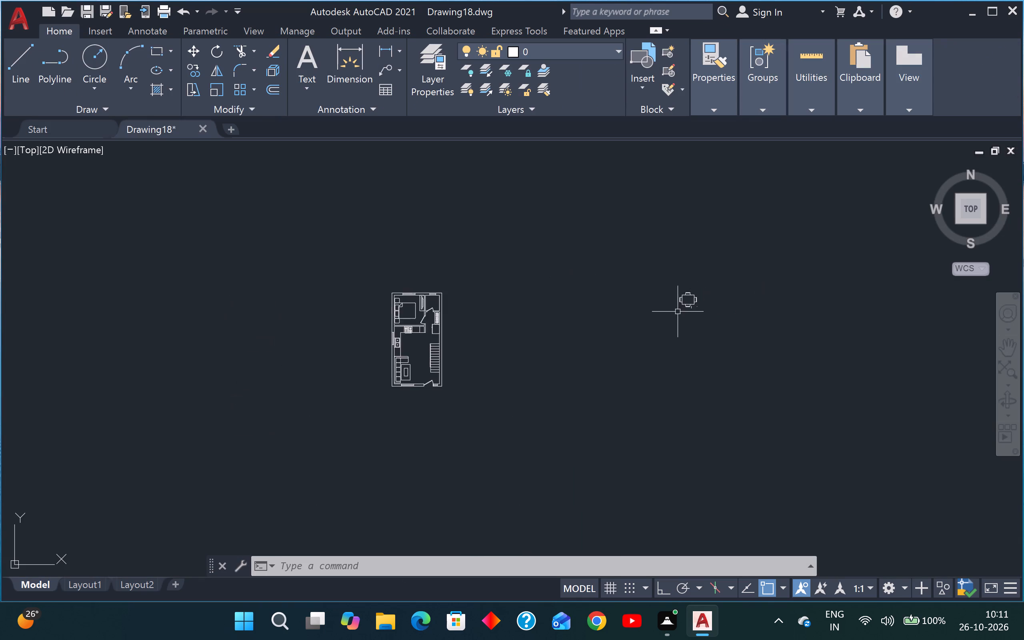
{"action": "scroll", "coordinate": [700, 305], "scroll_direction": "up", "scroll_amount": 6}
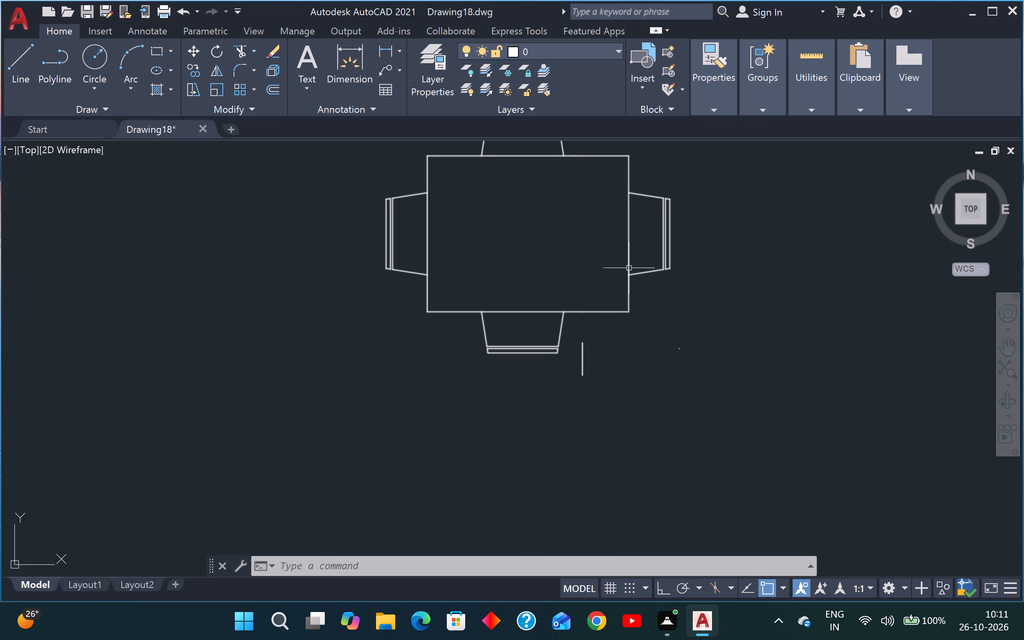
{"action": "double_click", "coordinate": [629, 268]}
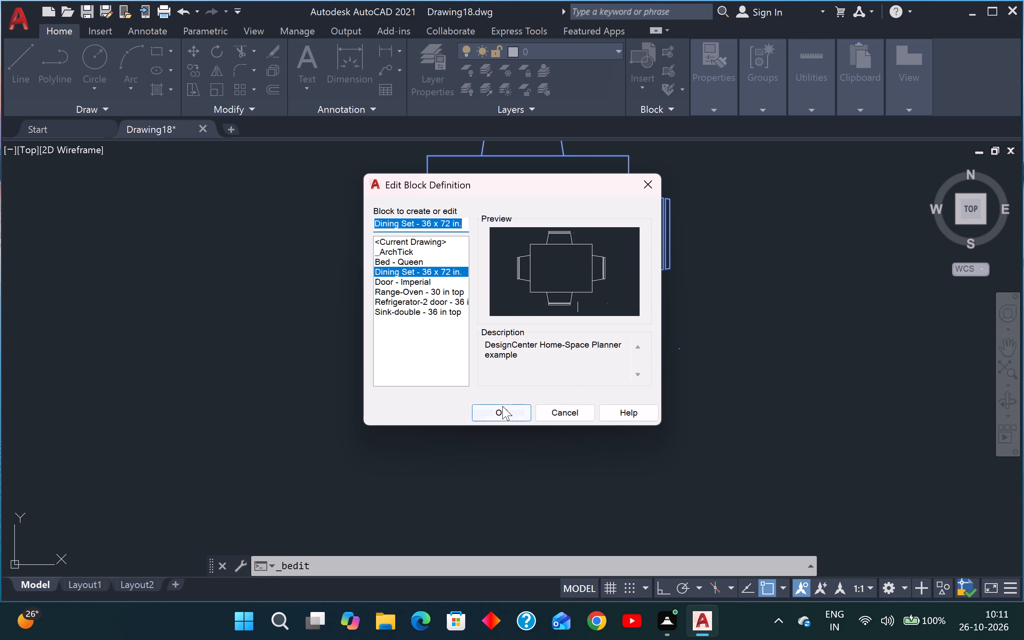
{"action": "left_click", "coordinate": [502, 406]}
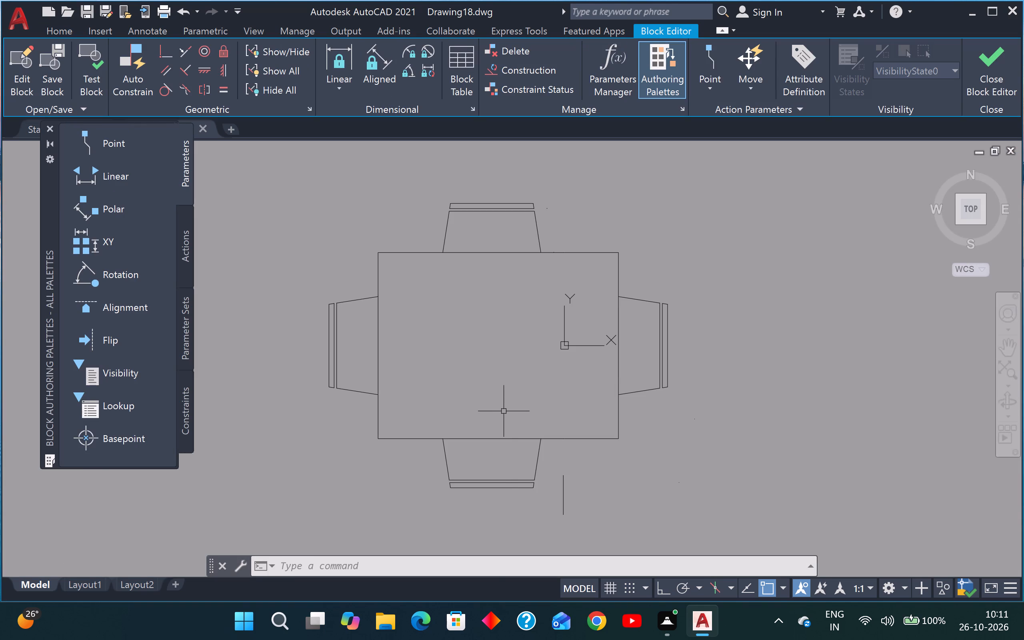
Delete the leftover short vertical line beside the chair at the table's lower edge.
{"action": "scroll", "coordinate": [610, 435], "scroll_direction": "down", "scroll_amount": 2}
{"action": "scroll", "coordinate": [615, 421], "scroll_direction": "up", "scroll_amount": 3}
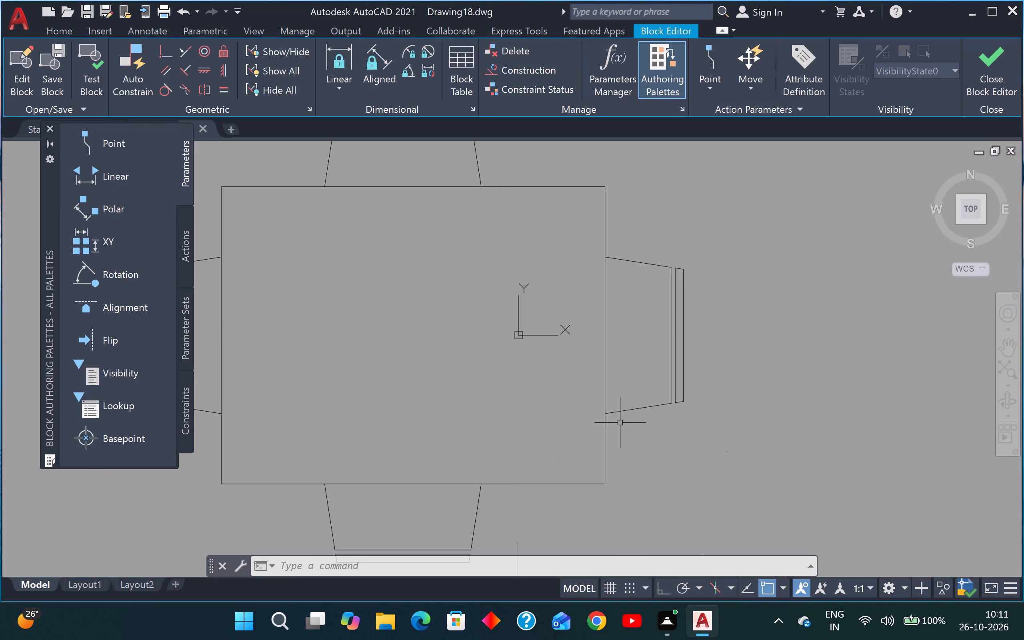
{"action": "scroll", "coordinate": [646, 440], "scroll_direction": "up", "scroll_amount": 2}
{"action": "left_click", "coordinate": [654, 385]}
{"action": "left_click", "coordinate": [612, 421]}
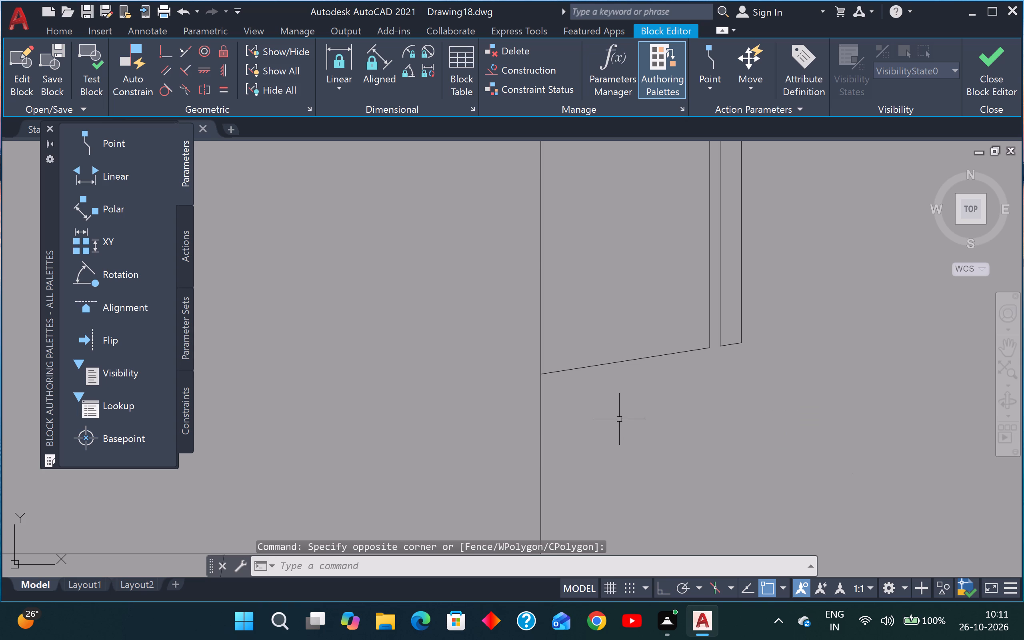
{"action": "scroll", "coordinate": [636, 433], "scroll_direction": "down", "scroll_amount": 4}
{"action": "scroll", "coordinate": [585, 508], "scroll_direction": "up", "scroll_amount": 3}
{"action": "left_click", "coordinate": [626, 413]}
{"action": "left_click", "coordinate": [579, 443]}
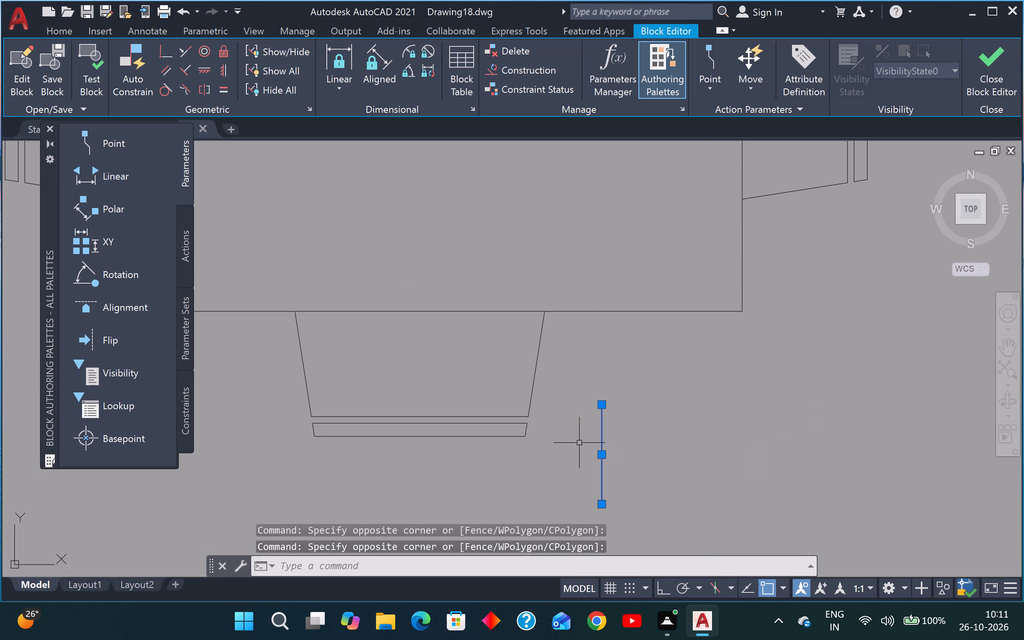
{"action": "key", "text": "Delete"}
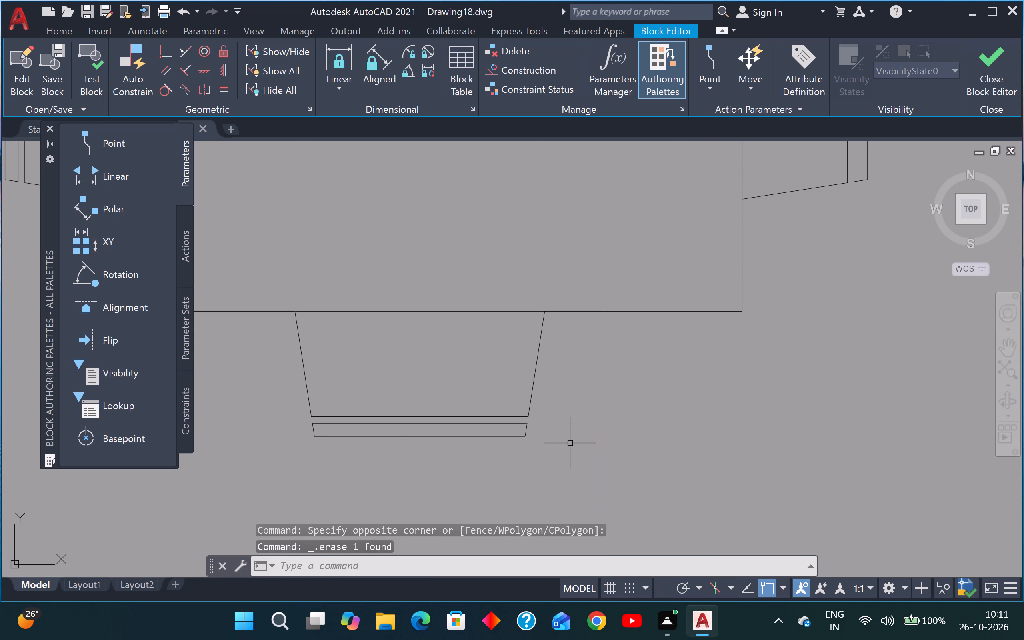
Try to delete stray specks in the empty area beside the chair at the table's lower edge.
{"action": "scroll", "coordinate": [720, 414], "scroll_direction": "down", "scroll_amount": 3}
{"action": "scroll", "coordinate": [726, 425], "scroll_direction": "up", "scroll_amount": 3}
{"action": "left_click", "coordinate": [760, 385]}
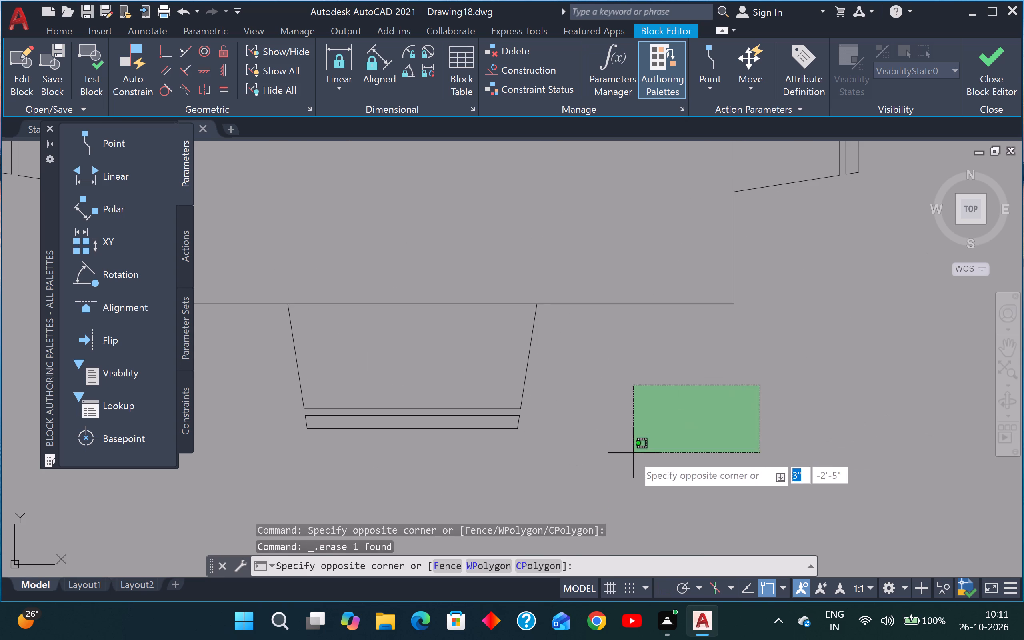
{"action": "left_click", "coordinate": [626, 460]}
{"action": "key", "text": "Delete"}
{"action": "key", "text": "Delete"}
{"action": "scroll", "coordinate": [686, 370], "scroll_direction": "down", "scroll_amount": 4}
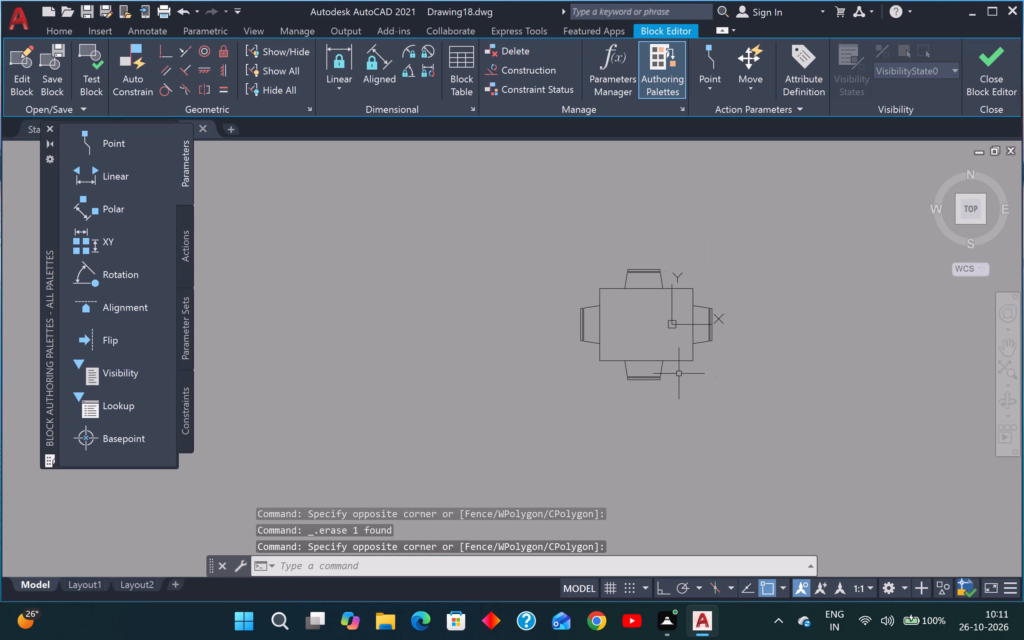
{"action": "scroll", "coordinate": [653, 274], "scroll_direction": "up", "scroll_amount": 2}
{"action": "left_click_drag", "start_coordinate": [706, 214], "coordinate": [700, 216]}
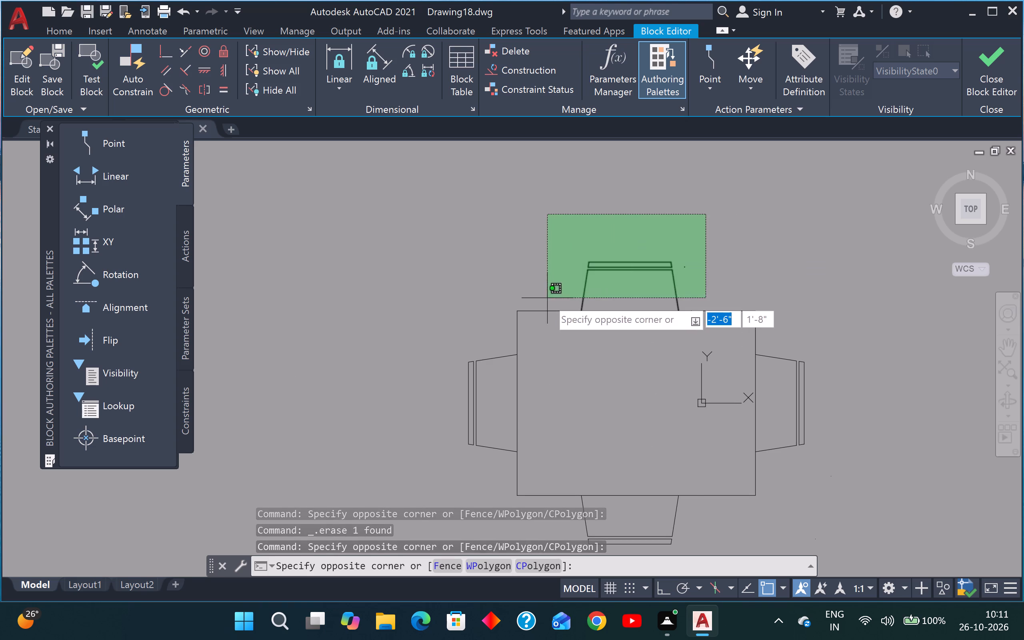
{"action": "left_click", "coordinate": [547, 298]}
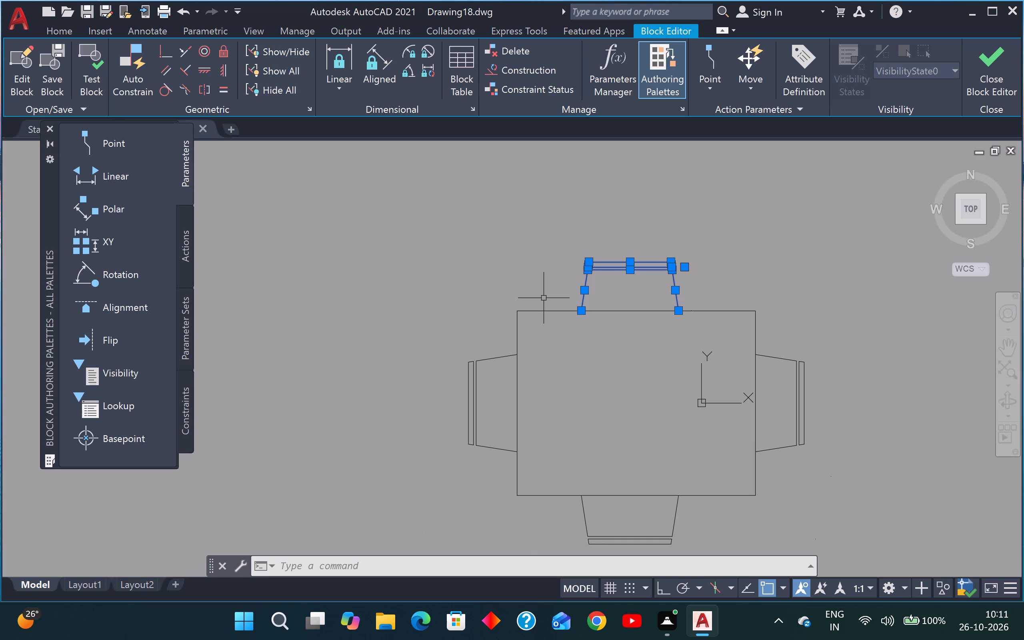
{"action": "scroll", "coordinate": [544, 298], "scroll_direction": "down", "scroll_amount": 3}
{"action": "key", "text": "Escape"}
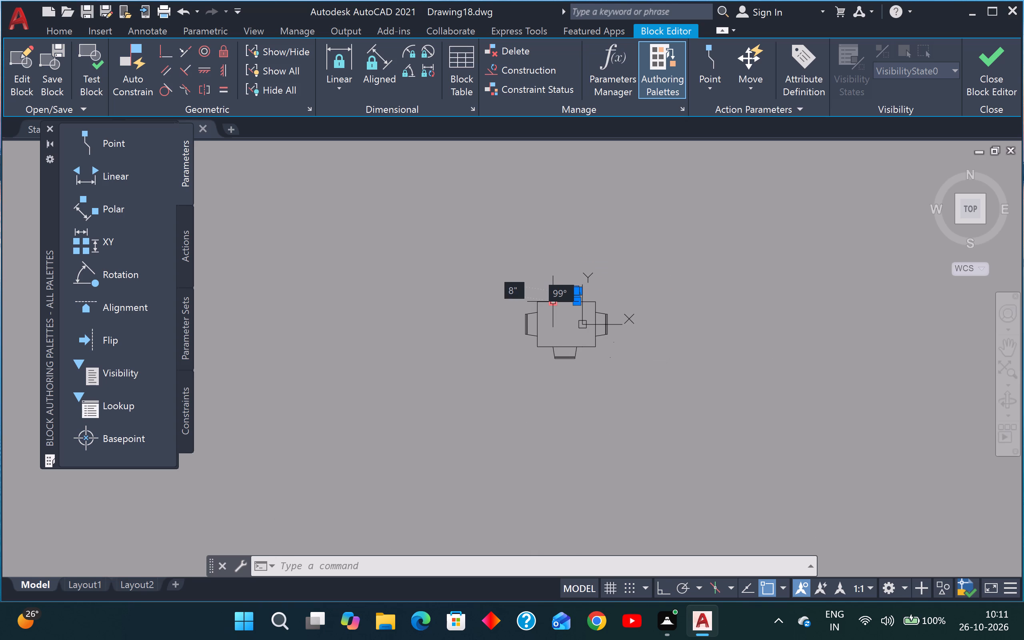
Close the Block Editor and save the changes to Dining Set - 36 x 72 in.
{"action": "key", "text": "Escape"}
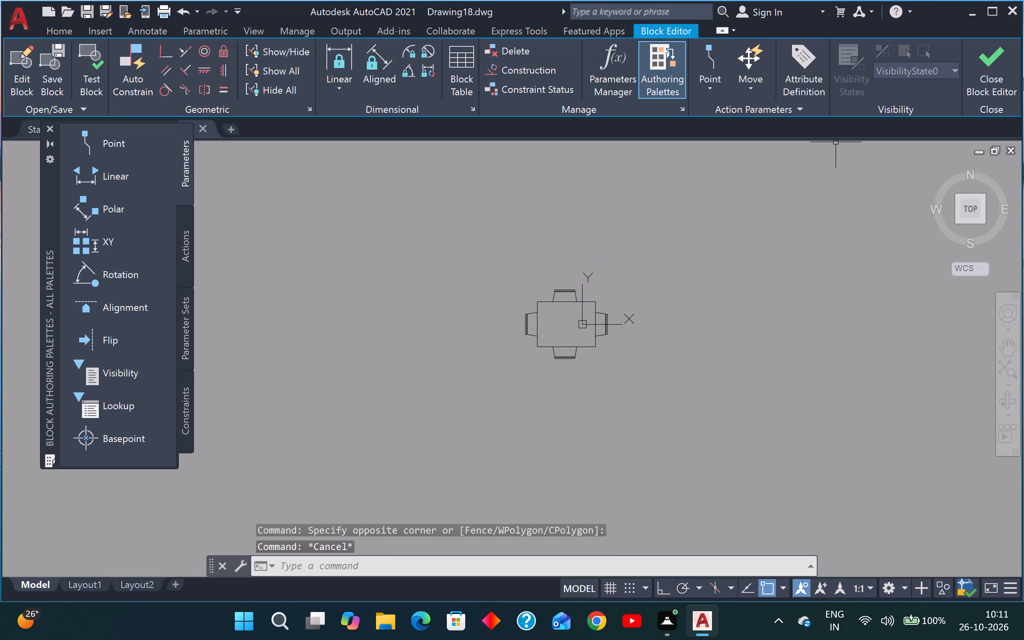
{"action": "key", "text": "Escape"}
{"action": "key", "text": "Escape"}
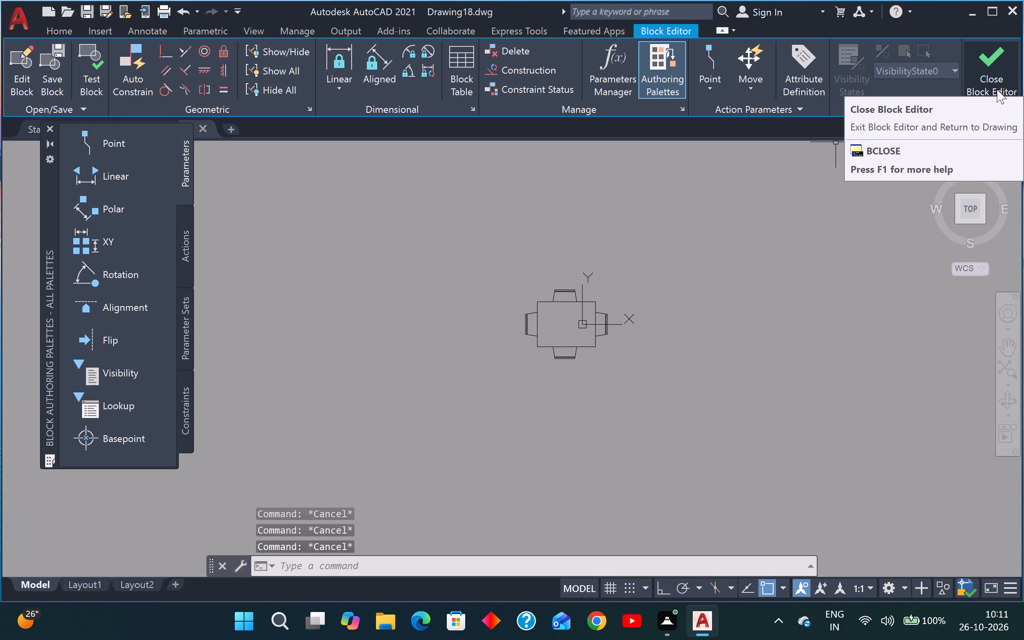
{"action": "left_click", "coordinate": [997, 89]}
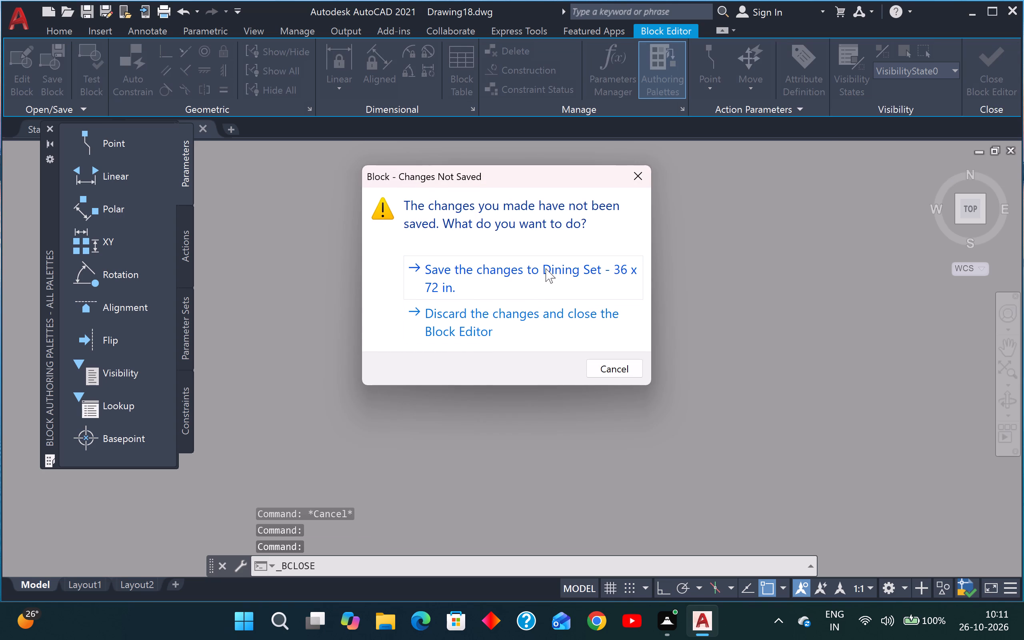
{"action": "left_click", "coordinate": [546, 268]}
Reopen the Dining Set - 36 x 72 in. block from the drawing for editing.
{"action": "scroll", "coordinate": [536, 369], "scroll_direction": "down", "scroll_amount": 4}
{"action": "scroll", "coordinate": [550, 368], "scroll_direction": "up", "scroll_amount": 4}
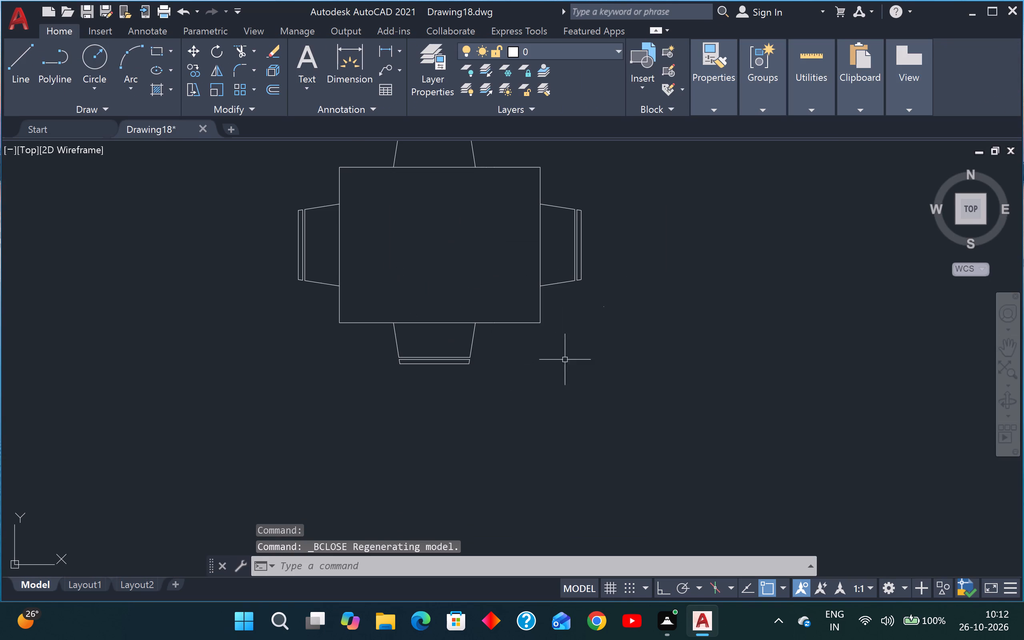
{"action": "left_click", "coordinate": [621, 292]}
{"action": "left_click", "coordinate": [572, 395]}
{"action": "key", "text": "Escape"}
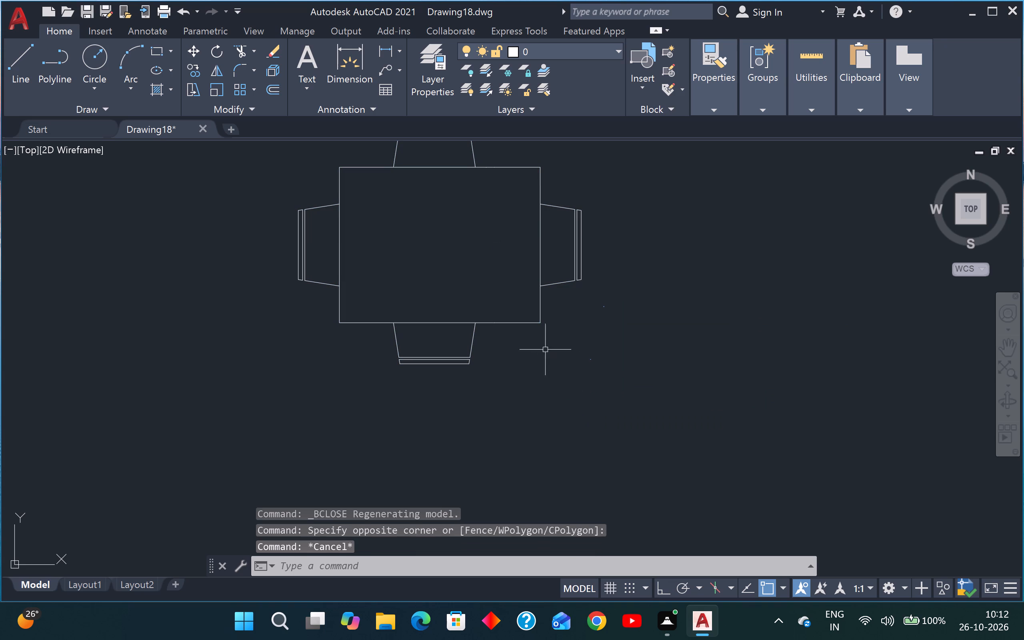
{"action": "double_click", "coordinate": [535, 324]}
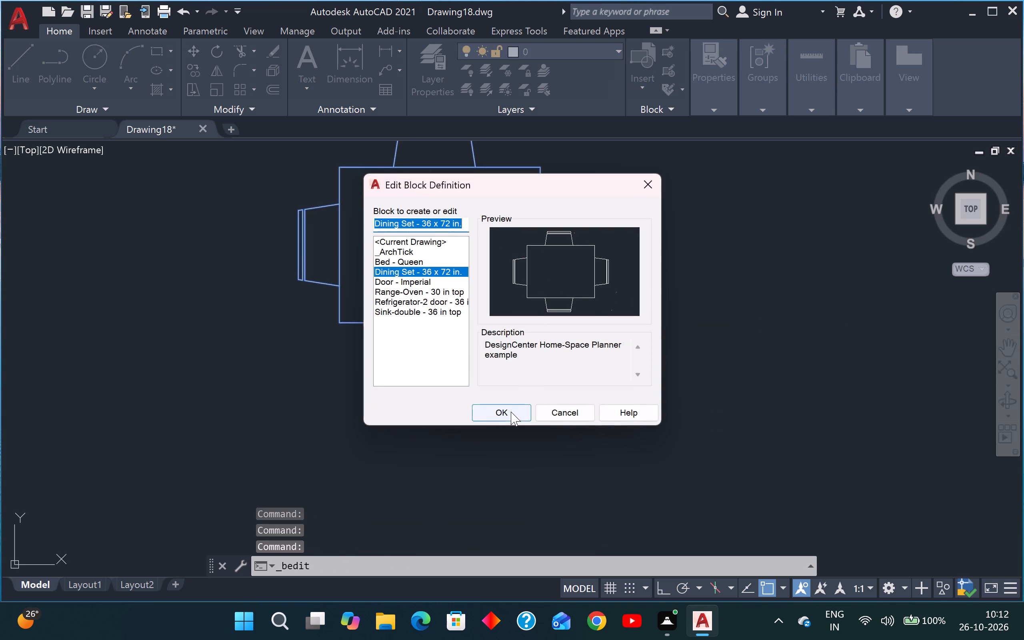
{"action": "left_click", "coordinate": [511, 412]}
Delete the stray specks in the empty area outside the table's lower-right corner, keeping the neighbouring chairs.
{"action": "scroll", "coordinate": [670, 439], "scroll_direction": "down", "scroll_amount": 3}
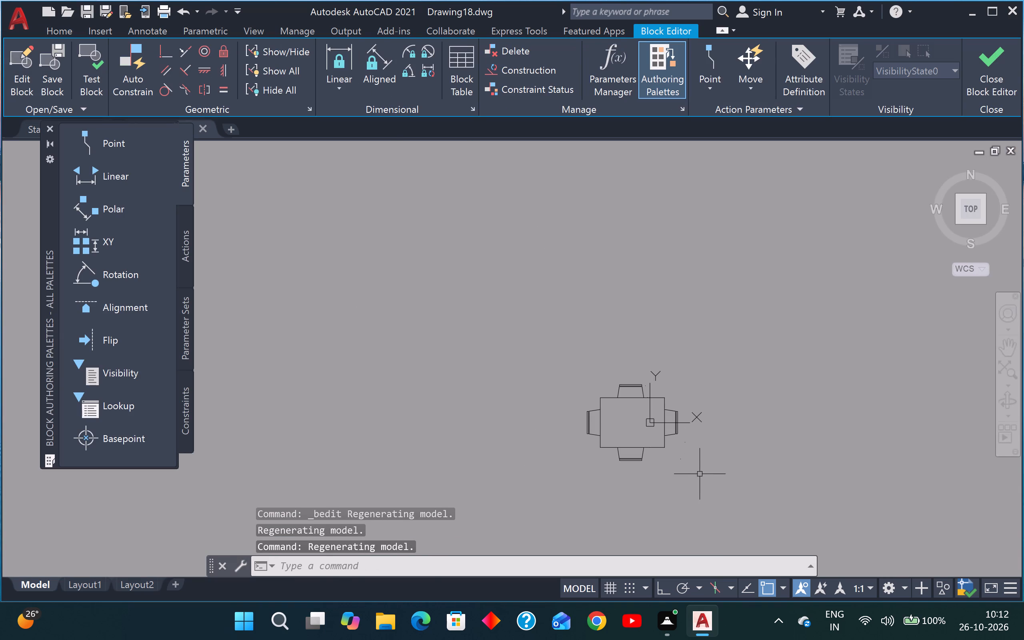
{"action": "scroll", "coordinate": [693, 462], "scroll_direction": "up", "scroll_amount": 2}
{"action": "left_click_drag", "start_coordinate": [696, 389], "coordinate": [695, 393]}
{"action": "left_click", "coordinate": [652, 480]}
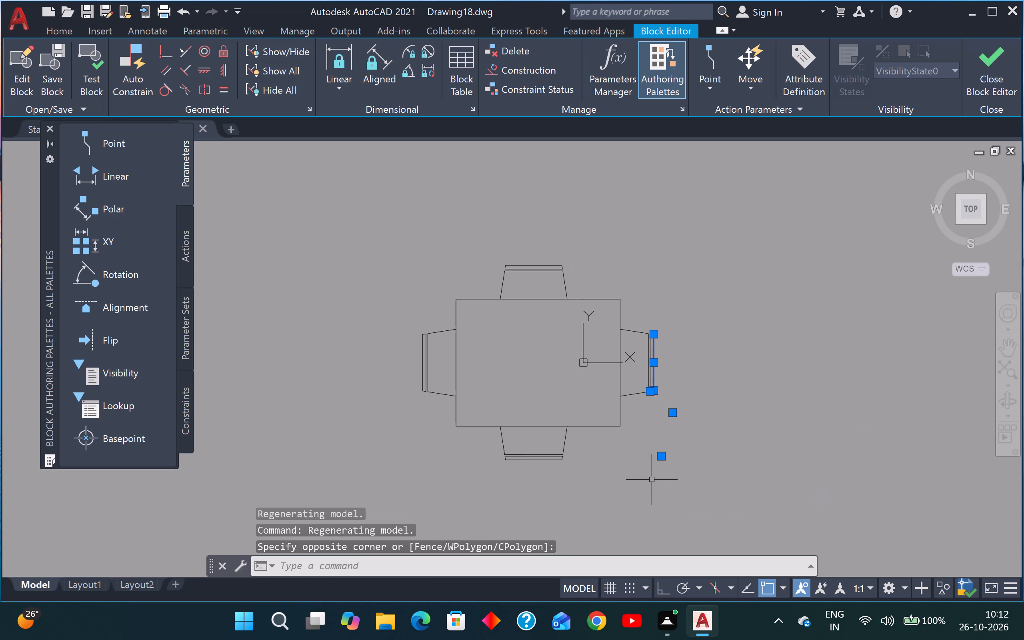
{"action": "key", "text": "Escape"}
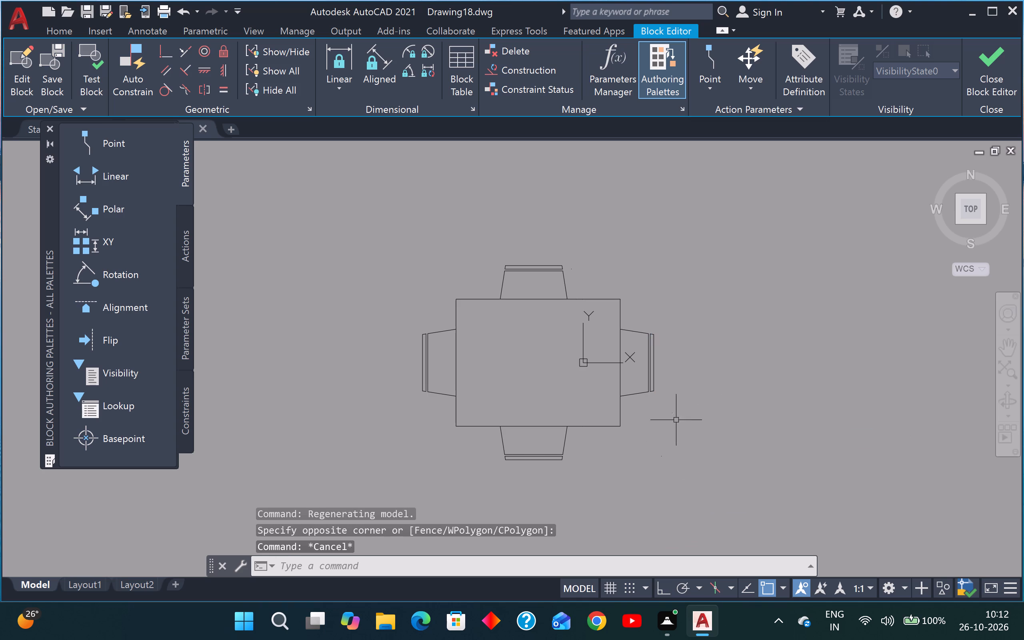
{"action": "left_click", "coordinate": [680, 410]}
{"action": "left_click", "coordinate": [659, 430]}
{"action": "key", "text": "Delete"}
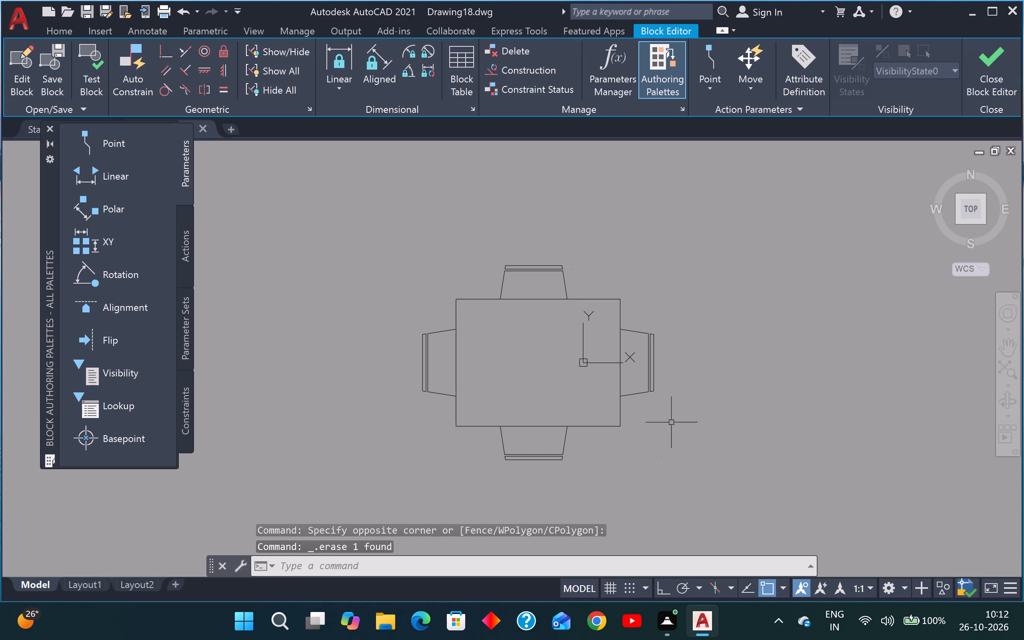
{"action": "left_click_drag", "start_coordinate": [689, 448], "coordinate": [686, 451]}
{"action": "left_click", "coordinate": [618, 486]}
{"action": "key", "text": "Delete"}
Close the Block Editor and save the cleaned Dining Set - 36 x 72 in. block.
{"action": "left_click_drag", "start_coordinate": [982, 75], "coordinate": [989, 71]}
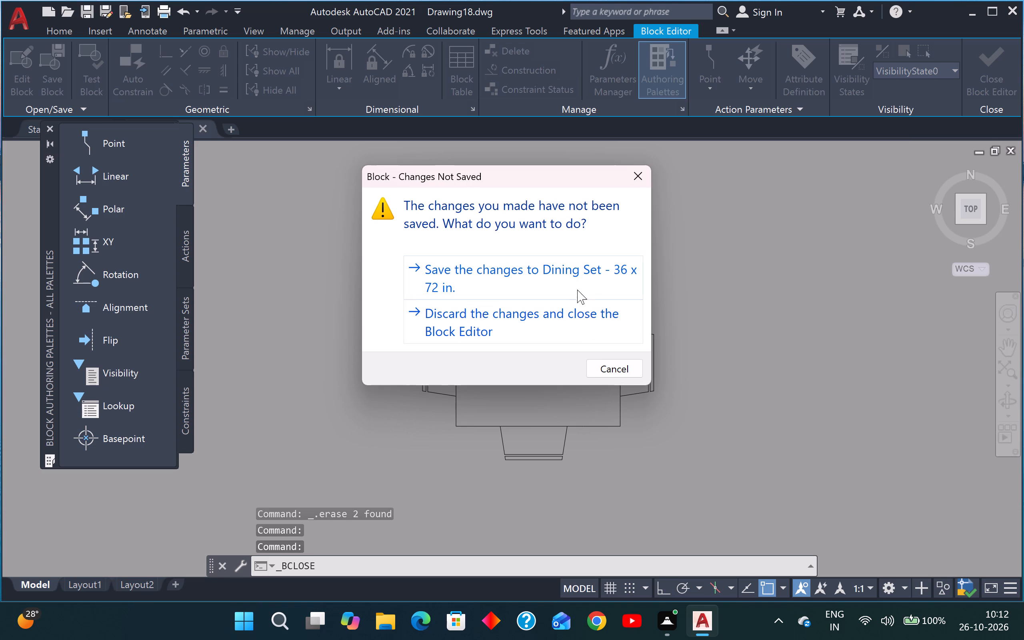
{"action": "left_click", "coordinate": [531, 272]}
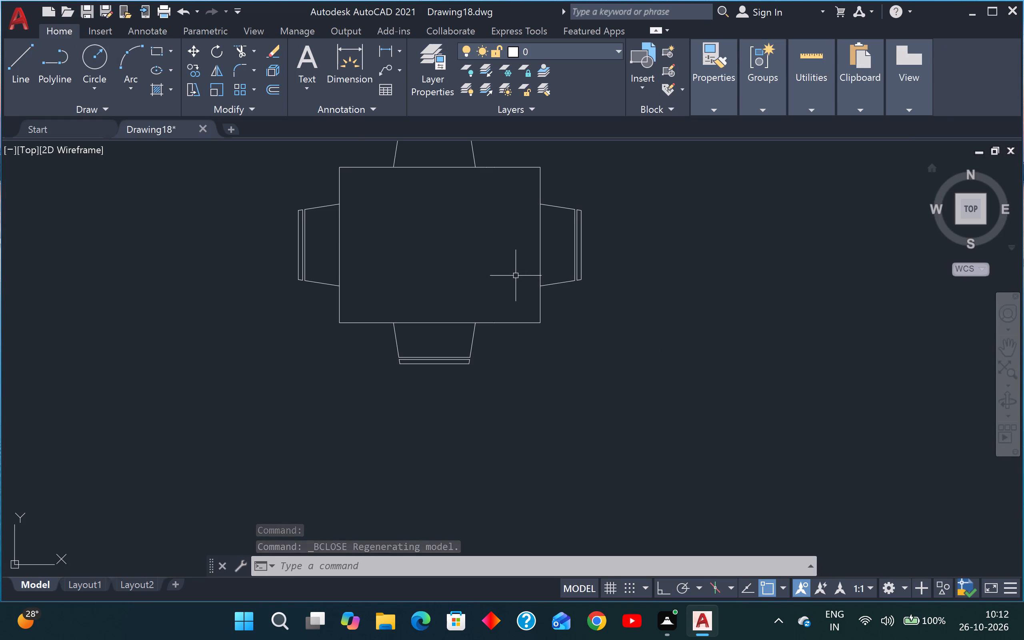
Reopen the Dining Set - 36 x 72 in. block in the Block Editor from the drawing.
{"action": "scroll", "coordinate": [516, 276], "scroll_direction": "down", "scroll_amount": 4}
{"action": "scroll", "coordinate": [516, 276], "scroll_direction": "up", "scroll_amount": 3}
{"action": "scroll", "coordinate": [505, 186], "scroll_direction": "up", "scroll_amount": 1}
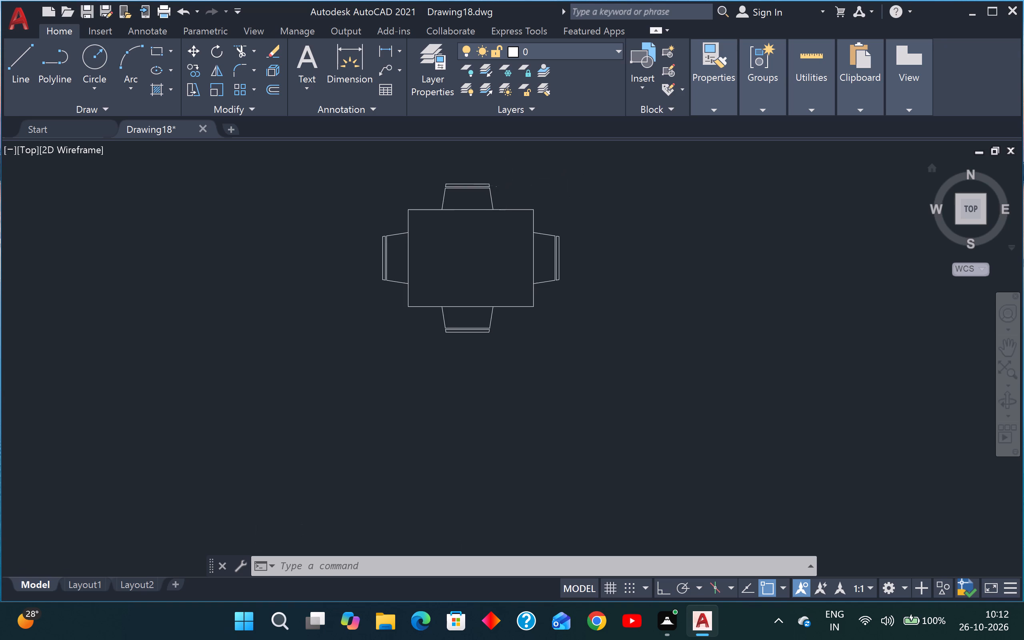
{"action": "scroll", "coordinate": [505, 186], "scroll_direction": "up", "scroll_amount": 1}
{"action": "left_click", "coordinate": [494, 173]}
{"action": "left_click", "coordinate": [481, 192]}
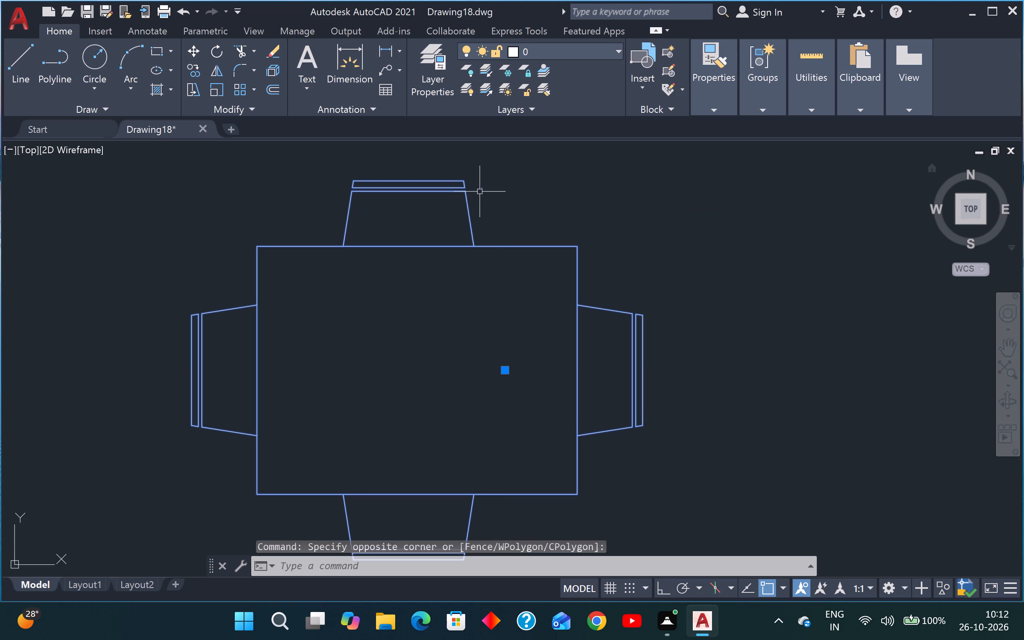
{"action": "double_click", "coordinate": [474, 246]}
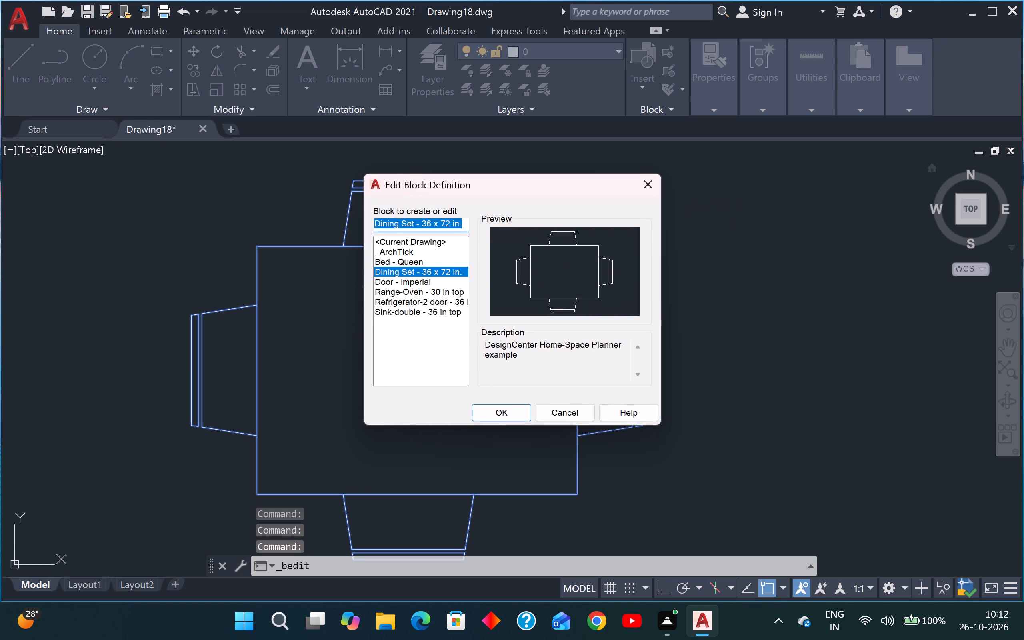
{"action": "left_click", "coordinate": [500, 406]}
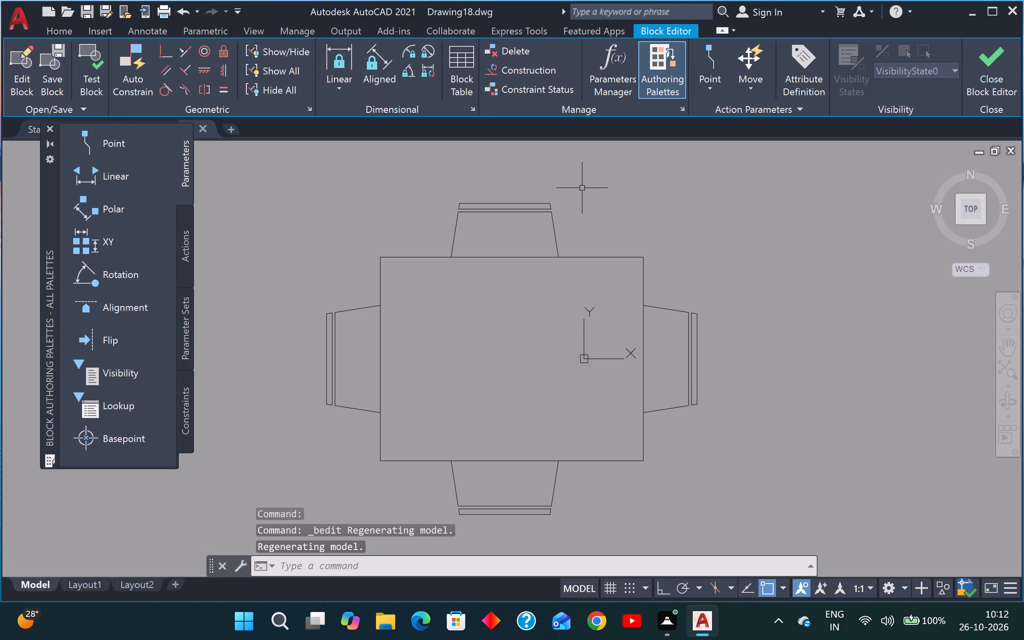
Delete the stray specks beside the backrest of the chair at the table's upper edge.
{"action": "left_click", "coordinate": [582, 189]}
{"action": "left_click", "coordinate": [564, 230]}
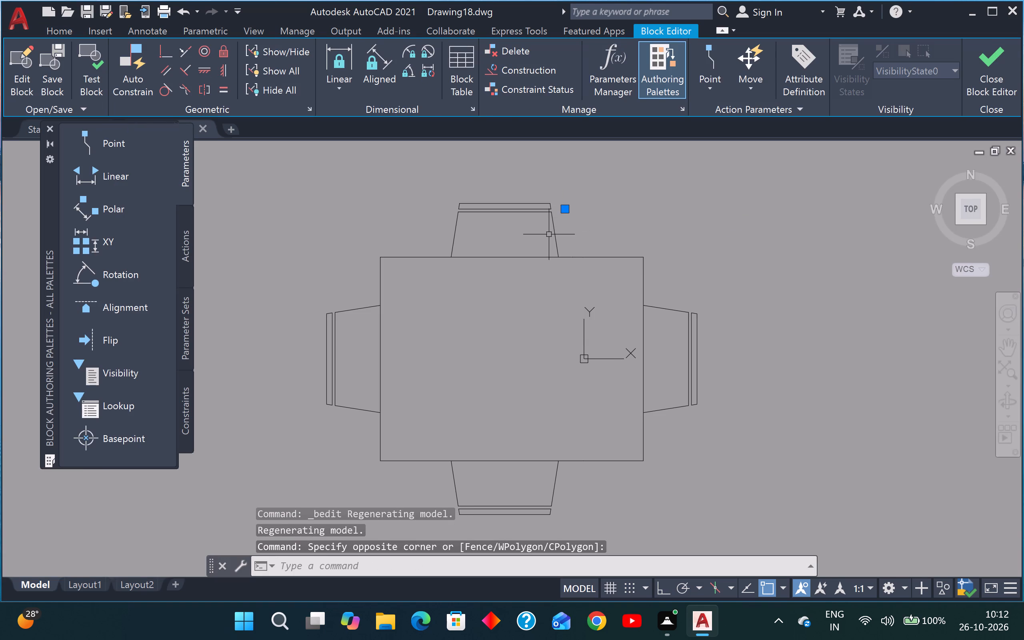
{"action": "key", "text": "Delete"}
Close the Block Editor, saving the changes to Dining Set - 36 x 72 in.
{"action": "scroll", "coordinate": [609, 193], "scroll_direction": "down", "scroll_amount": 2}
{"action": "scroll", "coordinate": [627, 196], "scroll_direction": "up", "scroll_amount": 2}
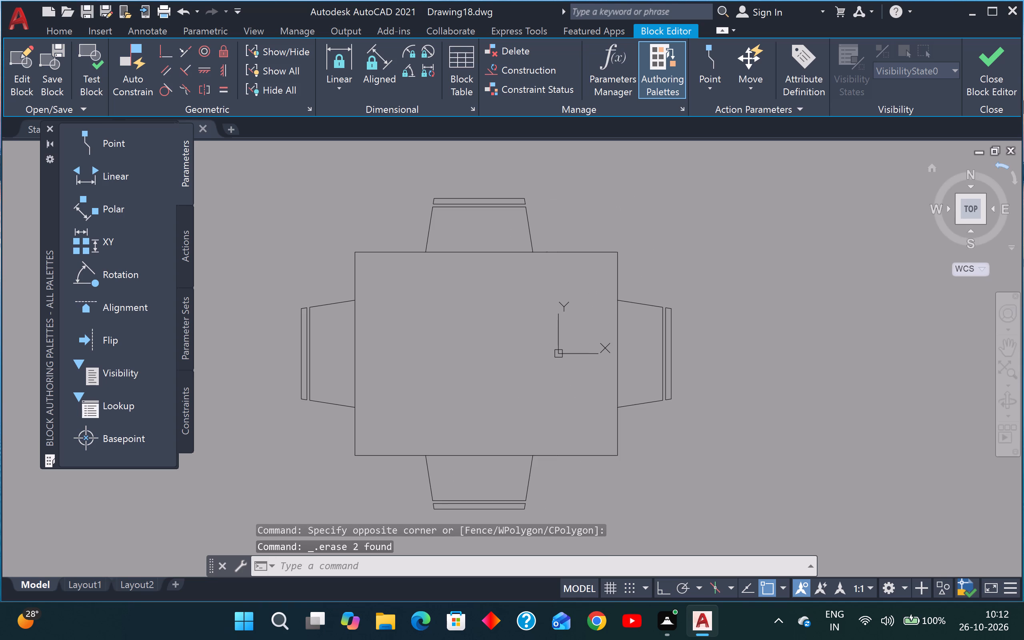
{"action": "left_click", "coordinate": [1003, 90]}
{"action": "left_click", "coordinate": [592, 257]}
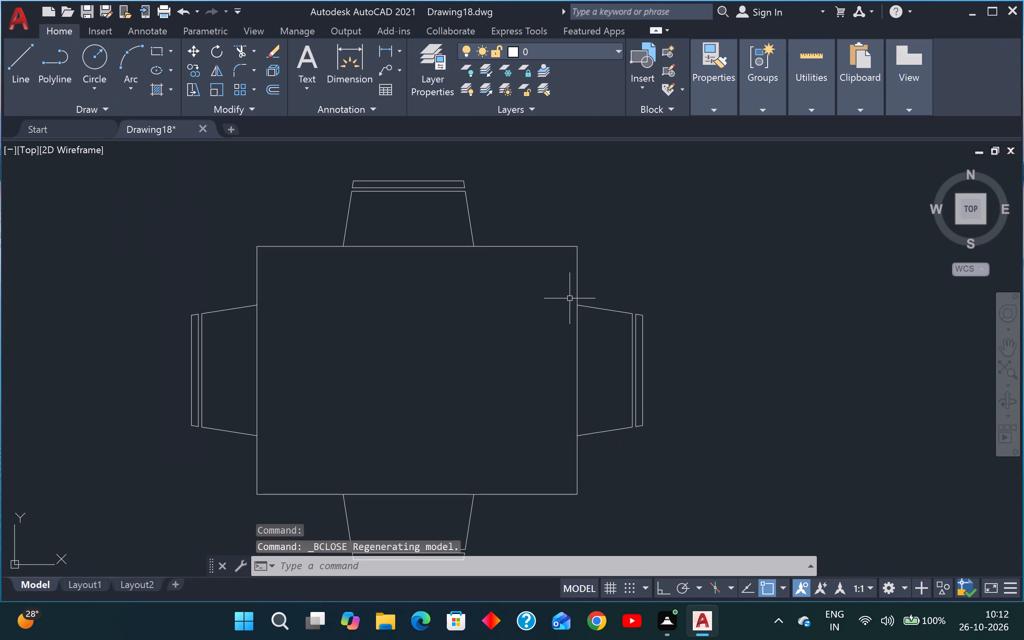
Move the four-chair dining set into the floor plan, in the open area between the kitchen sink counter and the staircase.
{"action": "scroll", "coordinate": [561, 299], "scroll_direction": "down", "scroll_amount": 8}
{"action": "scroll", "coordinate": [528, 326], "scroll_direction": "up", "scroll_amount": 3}
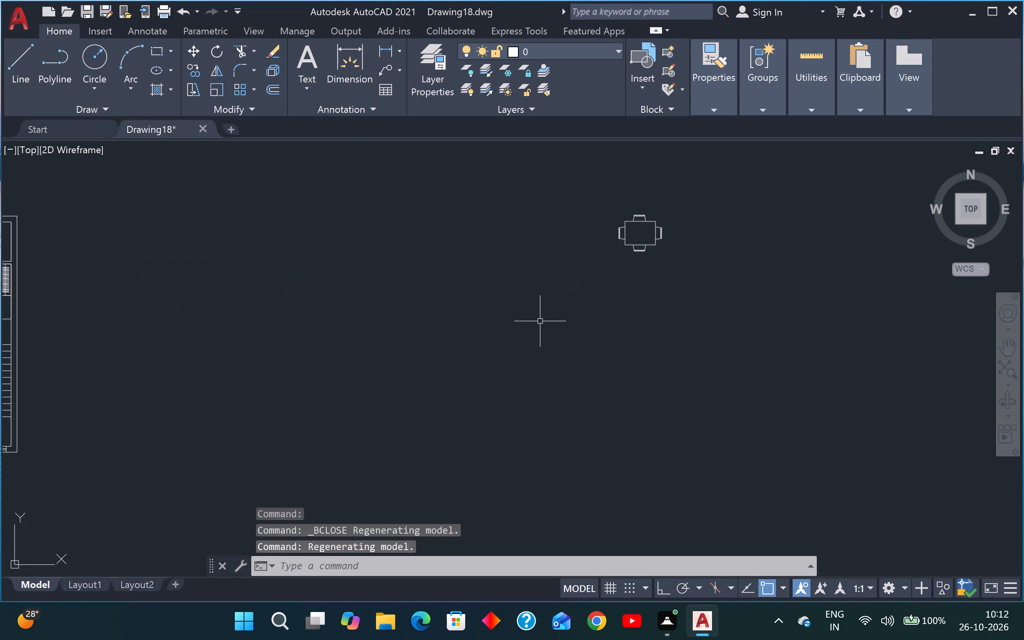
{"action": "left_click", "coordinate": [707, 189]}
{"action": "left_click", "coordinate": [567, 284]}
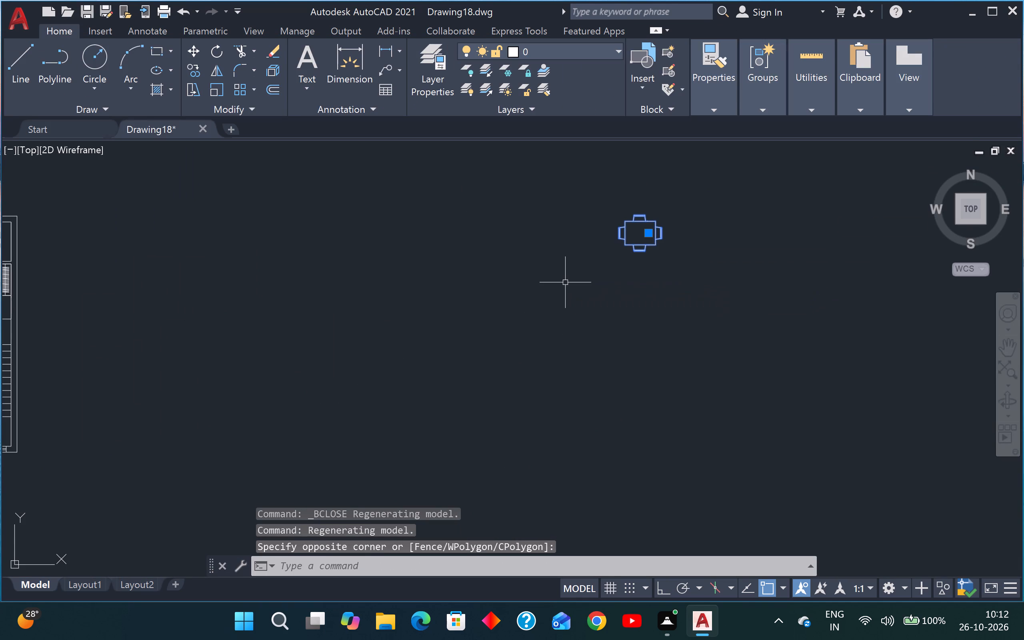
{"action": "type", "text": "m"}
{"action": "key", "text": "space"}
{"action": "scroll", "coordinate": [641, 242], "scroll_direction": "up", "scroll_amount": 2}
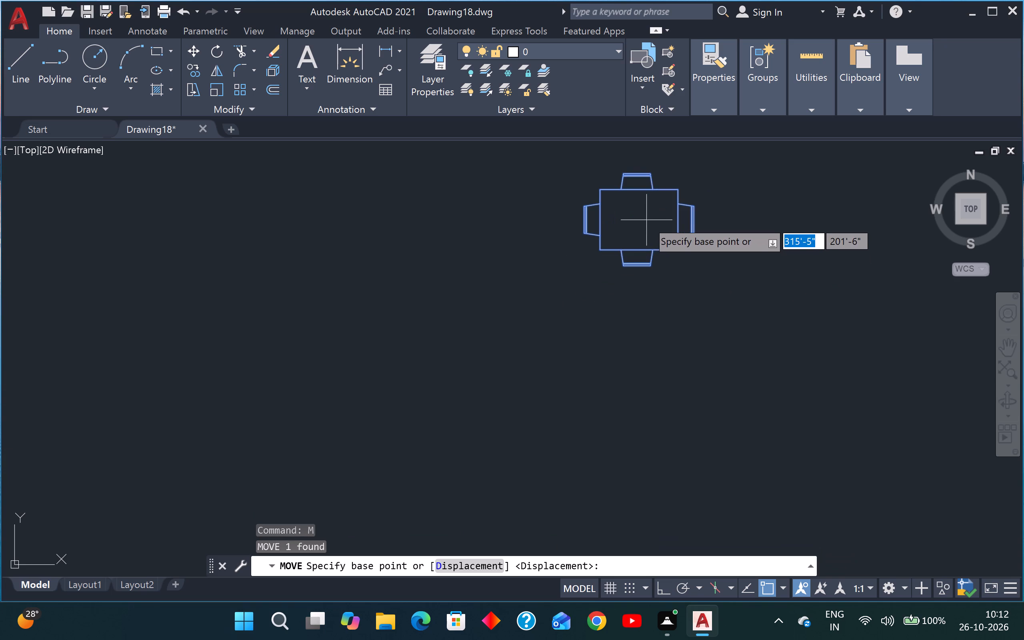
{"action": "left_click", "coordinate": [638, 216]}
{"action": "scroll", "coordinate": [638, 216], "scroll_direction": "down", "scroll_amount": 3}
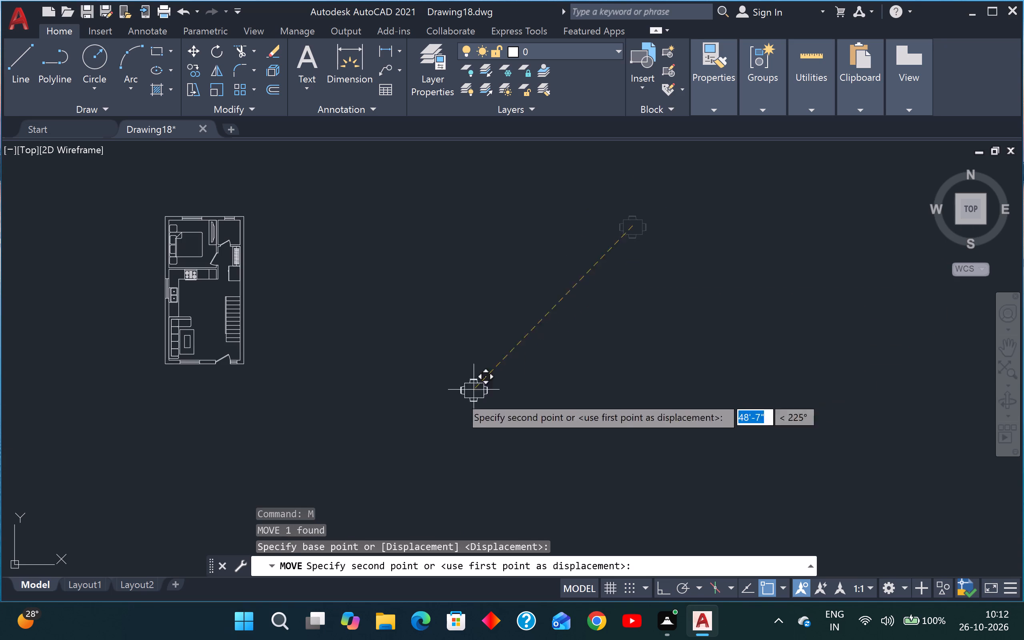
{"action": "scroll", "coordinate": [204, 310], "scroll_direction": "up", "scroll_amount": 2}
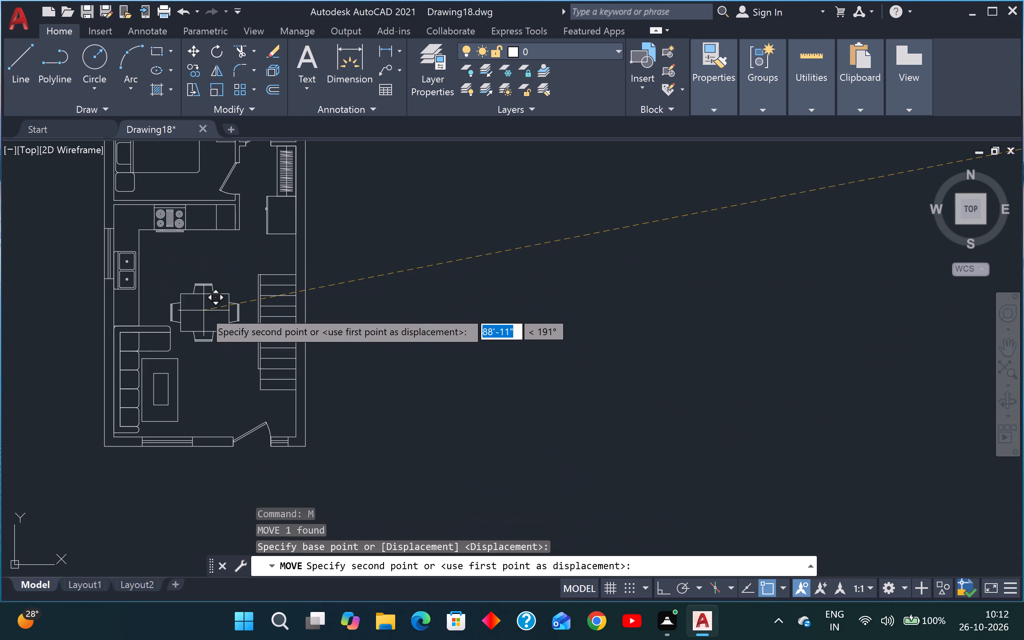
{"action": "scroll", "coordinate": [204, 310], "scroll_direction": "up", "scroll_amount": 1}
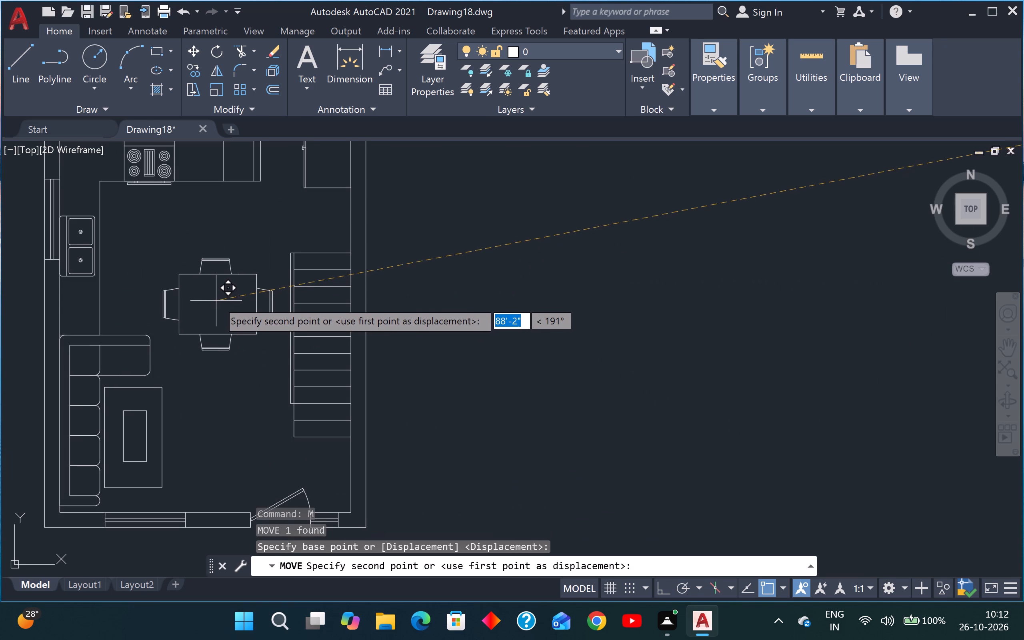
{"action": "left_click", "coordinate": [216, 300]}
Scale the dining set down to roughly three-quarters size, using the table's lower-left corner as the base point.
{"action": "left_click", "coordinate": [251, 256]}
{"action": "left_click", "coordinate": [226, 288]}
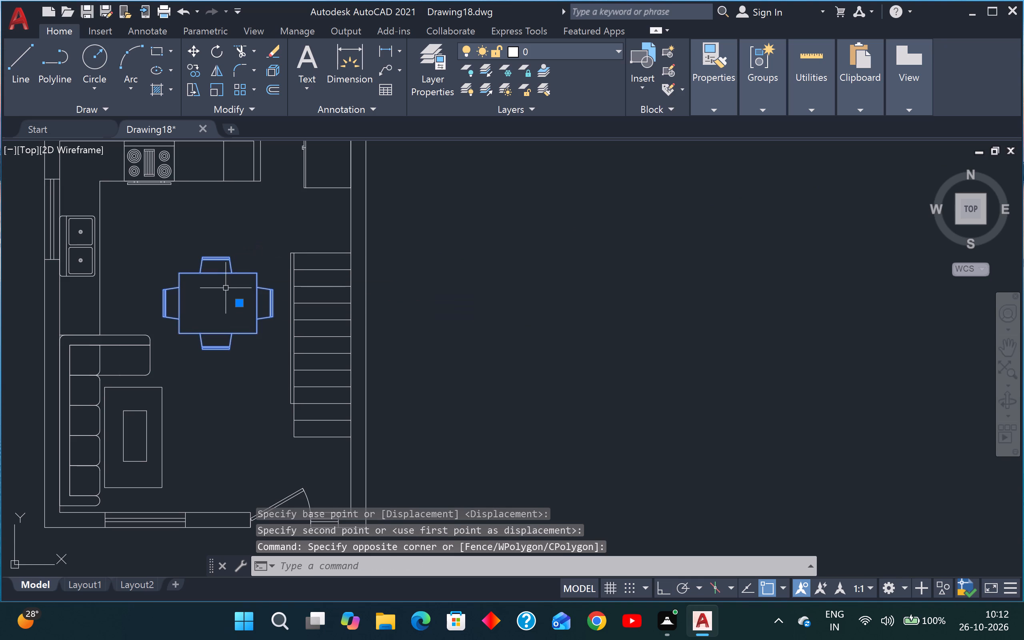
{"action": "type", "text": "sc"}
{"action": "key", "text": "space"}
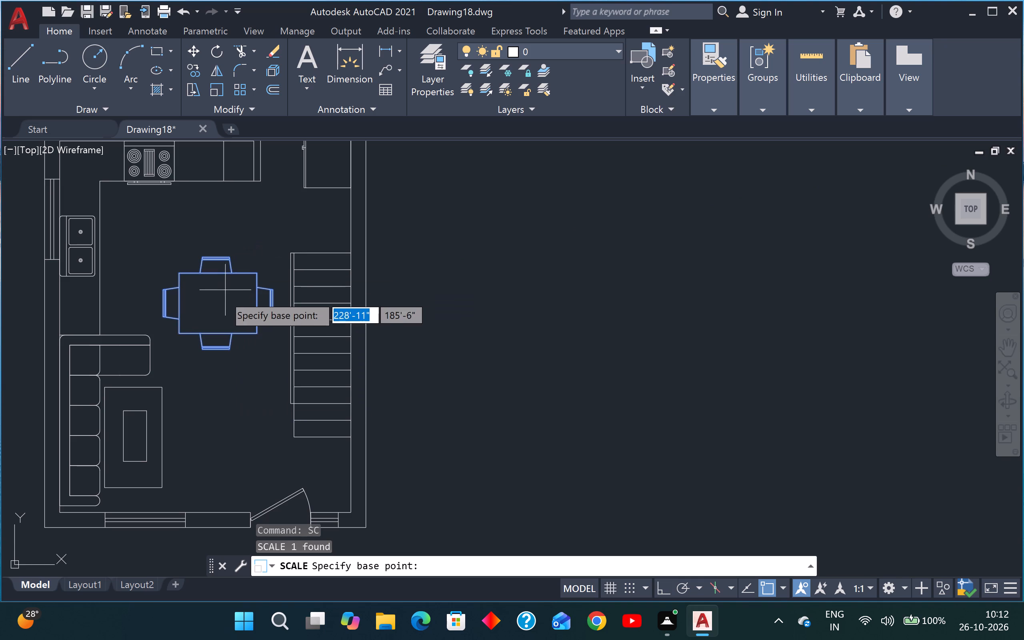
{"action": "left_click", "coordinate": [180, 331]}
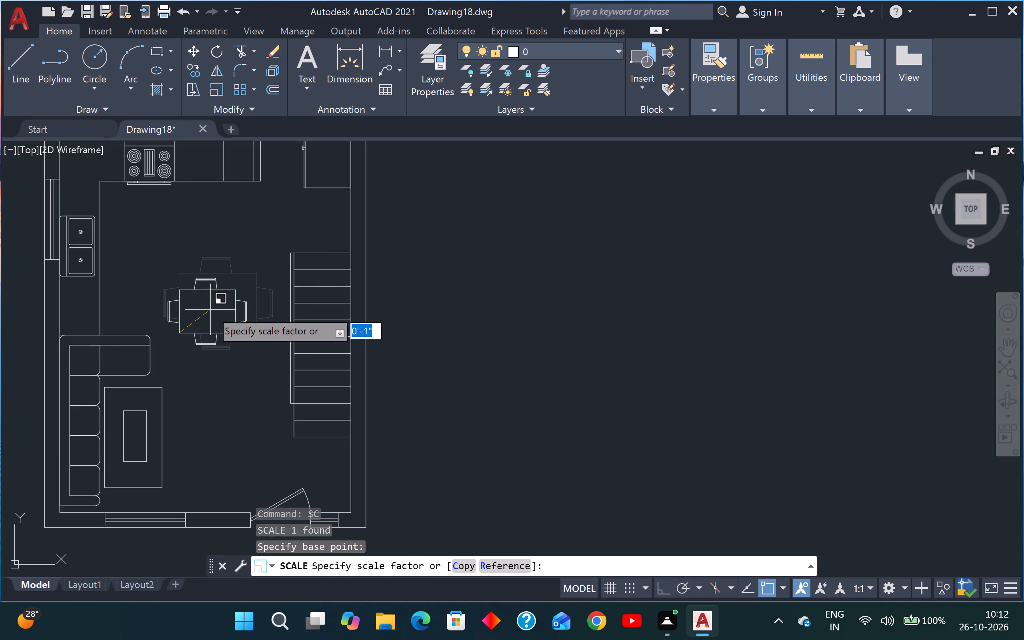
{"action": "left_click", "coordinate": [210, 310]}
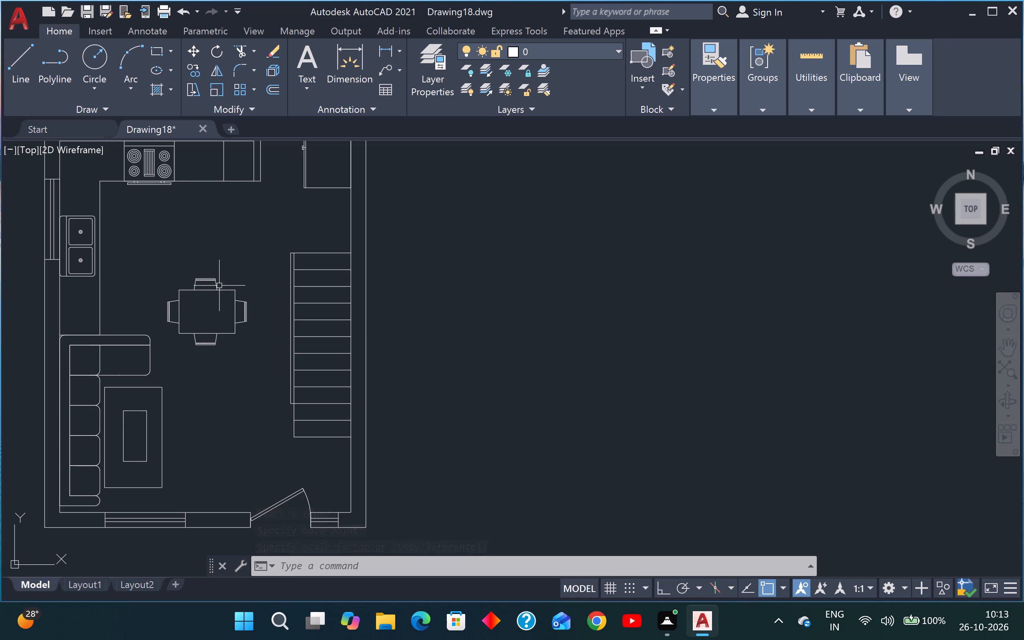
Move the reduced dining set slightly closer to the staircase to sit better in the open floor area.
{"action": "left_click", "coordinate": [216, 292]}
{"action": "type", "text": "m"}
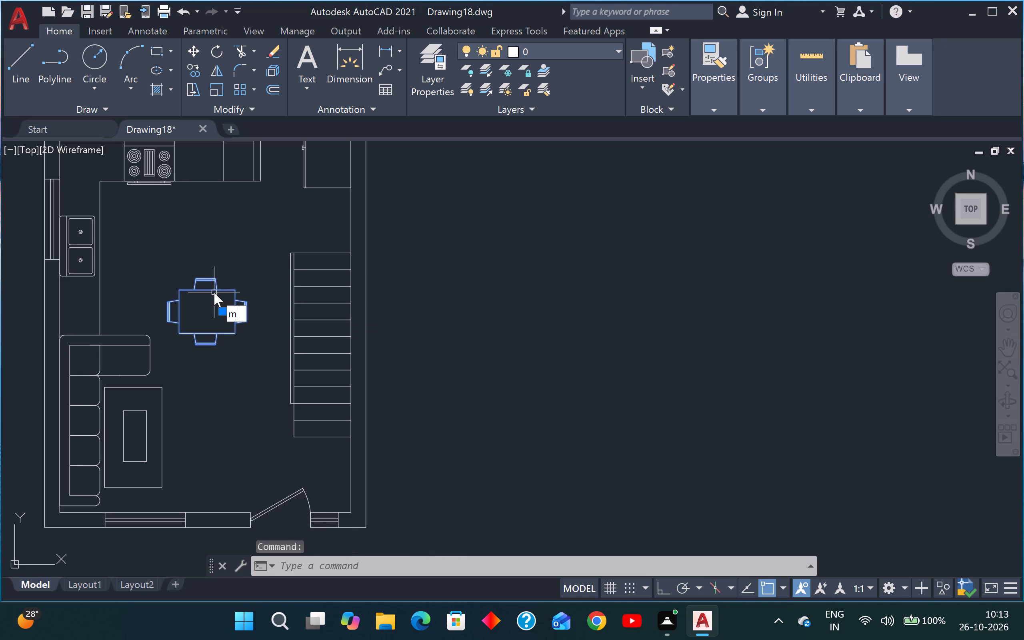
{"action": "key", "text": "space"}
{"action": "left_click", "coordinate": [202, 311]}
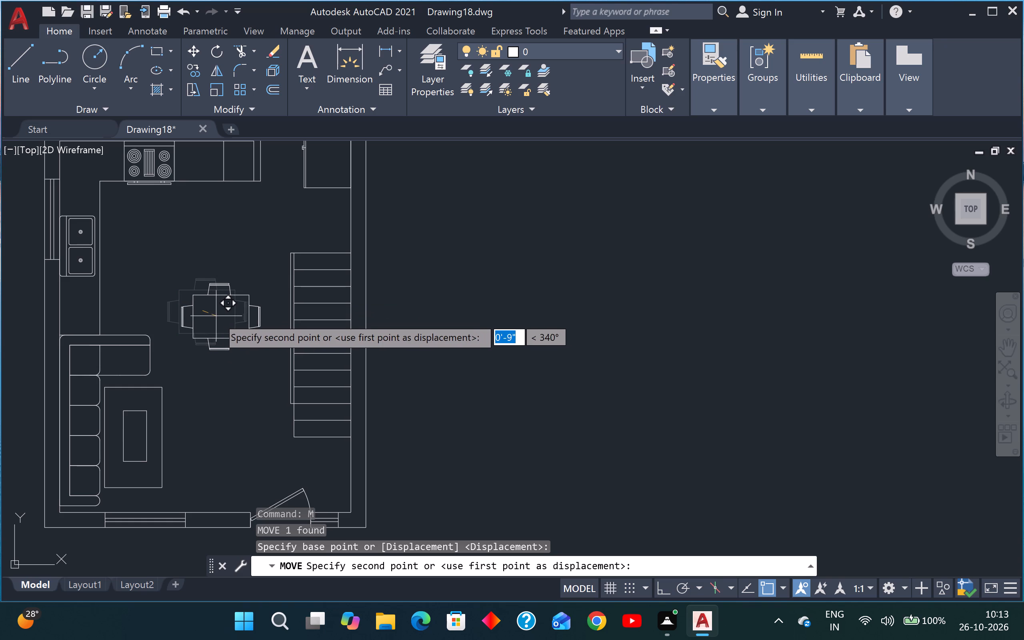
{"action": "left_click", "coordinate": [228, 299]}
Open DesignCenter and browse to the blocks of House Designer.dwg.
{"action": "scroll", "coordinate": [235, 298], "scroll_direction": "down", "scroll_amount": 2}
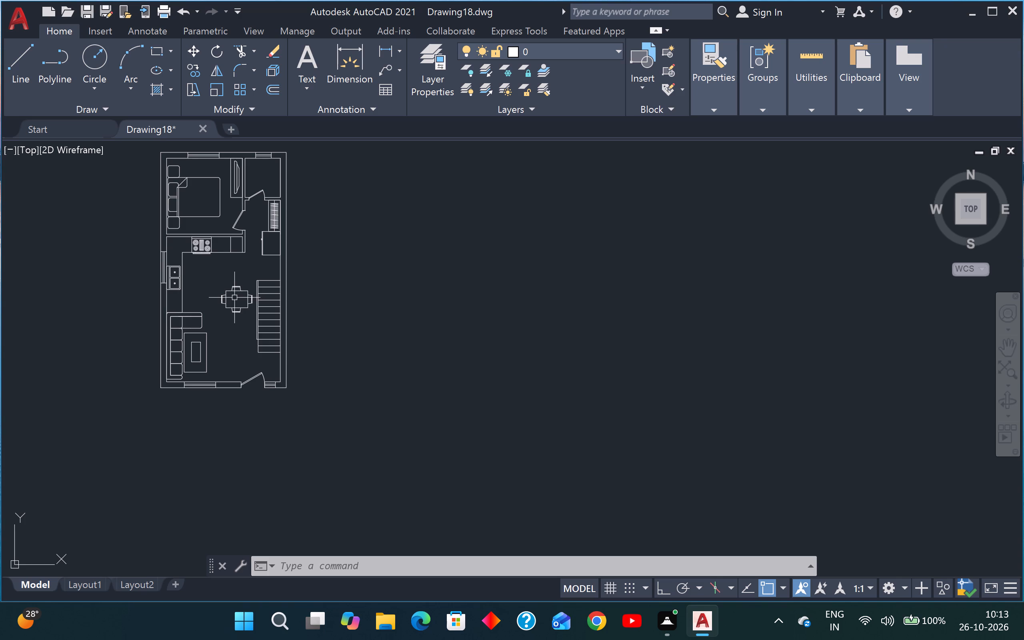
{"action": "key", "text": "ctrl+2"}
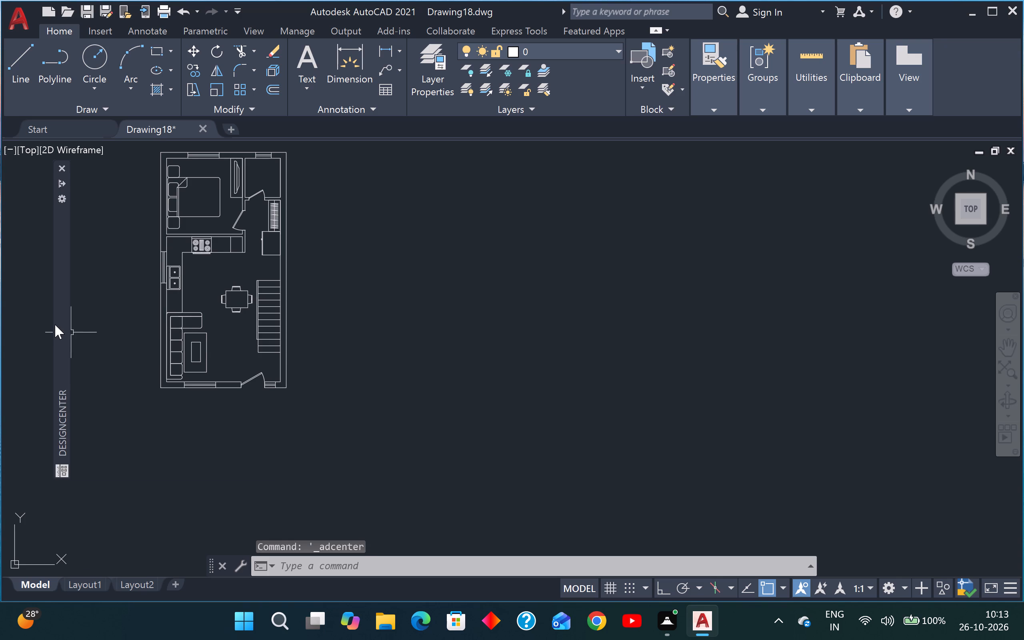
{"action": "left_click", "coordinate": [55, 324]}
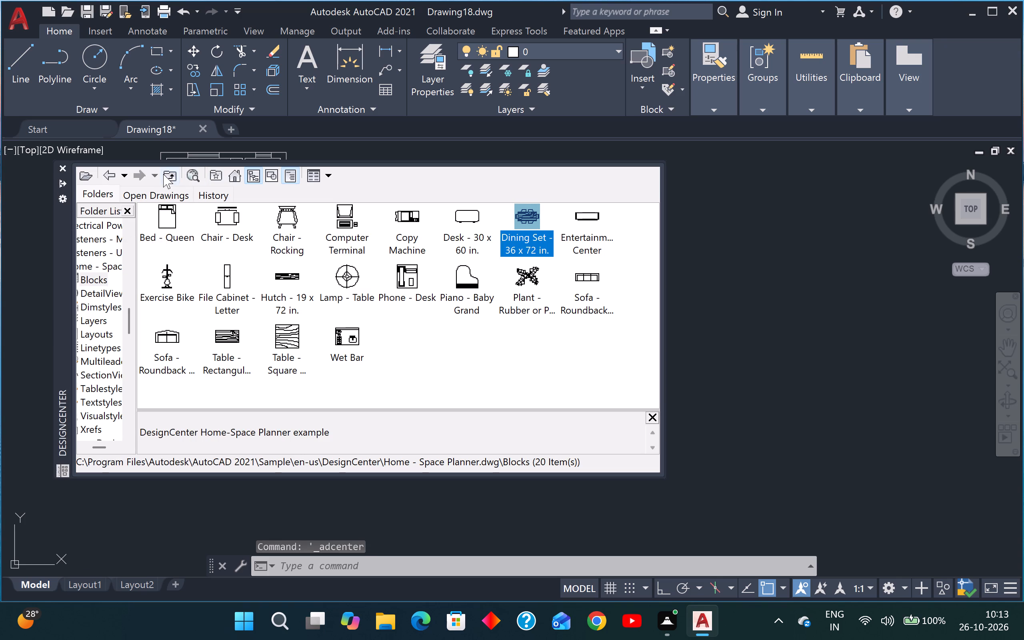
{"action": "left_click", "coordinate": [165, 174]}
{"action": "left_click", "coordinate": [173, 172]}
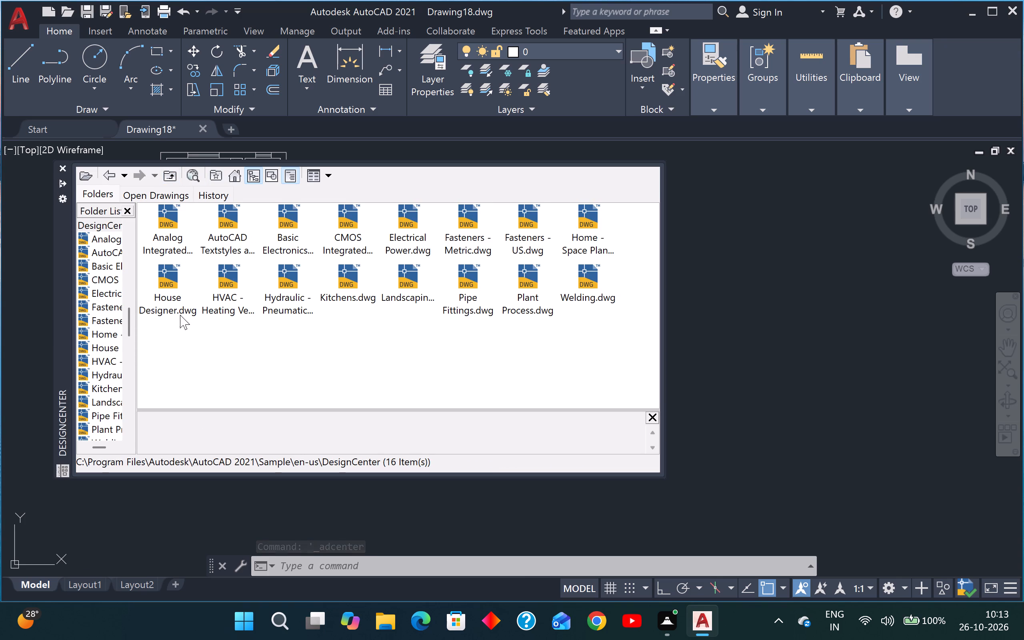
{"action": "double_click", "coordinate": [159, 274]}
{"action": "double_click", "coordinate": [178, 215]}
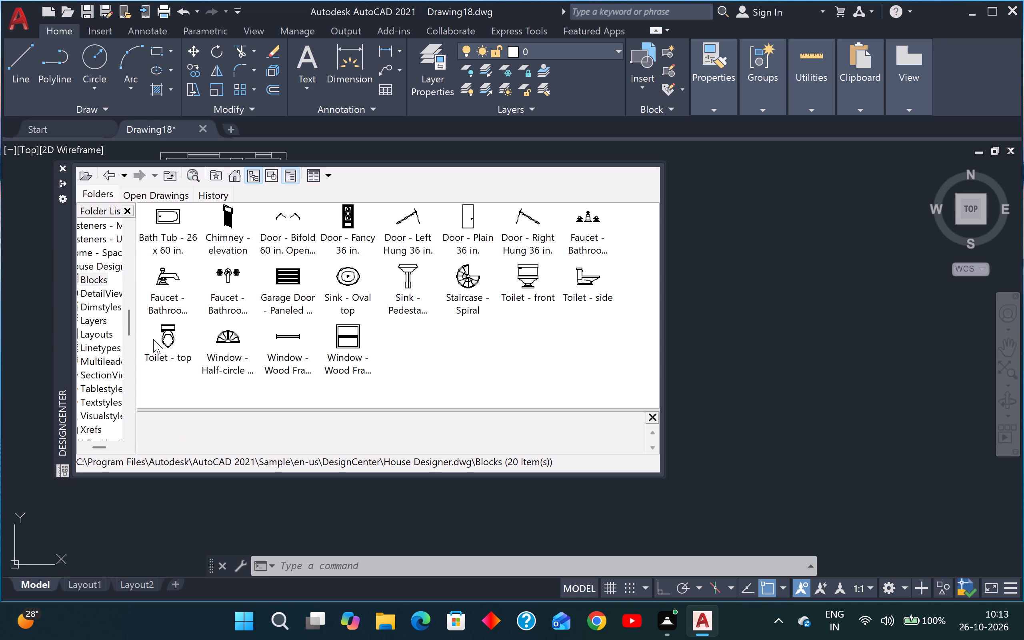
Insert the Toilet - top, Sink - Oval top and Faucet - Bathroom top blocks in the empty space beside the floor plan.
{"action": "left_click_drag", "start_coordinate": [175, 332], "coordinate": [823, 349]}
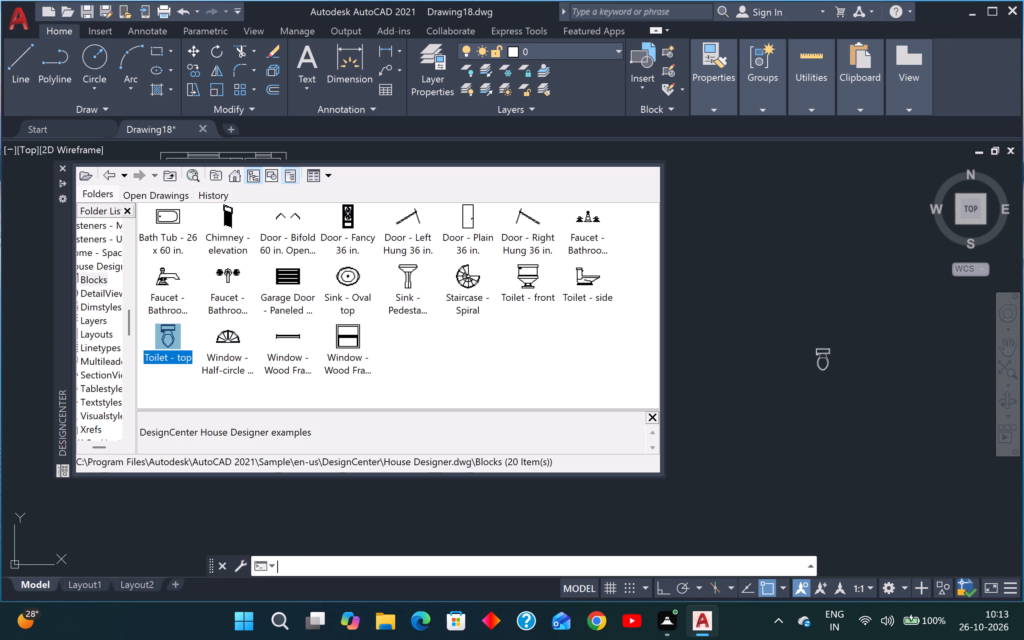
{"action": "left_click_drag", "start_coordinate": [345, 284], "coordinate": [735, 402]}
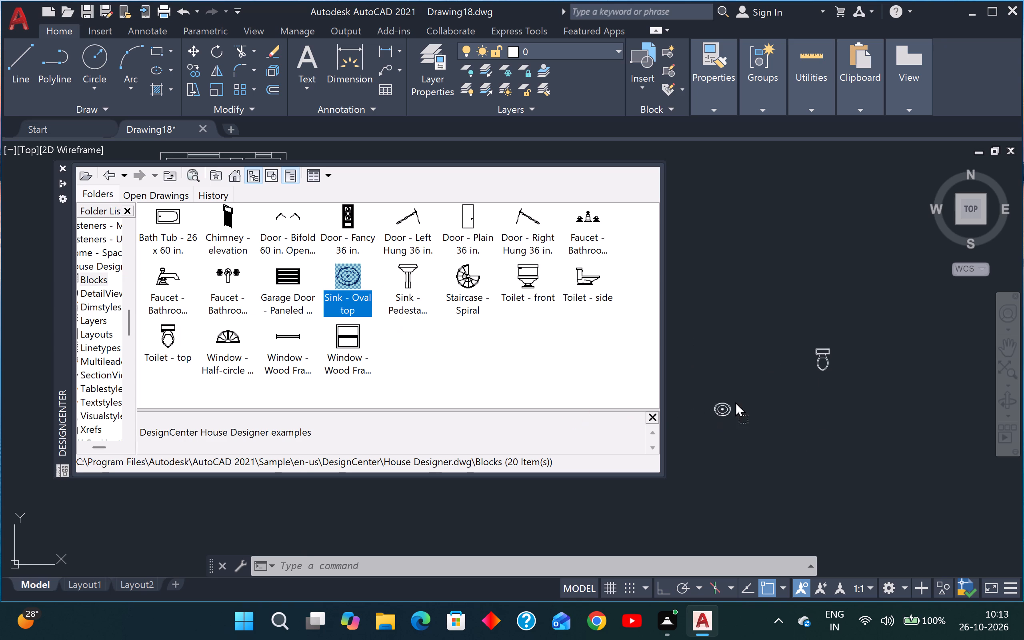
{"action": "left_click_drag", "start_coordinate": [735, 402], "coordinate": [773, 369]}
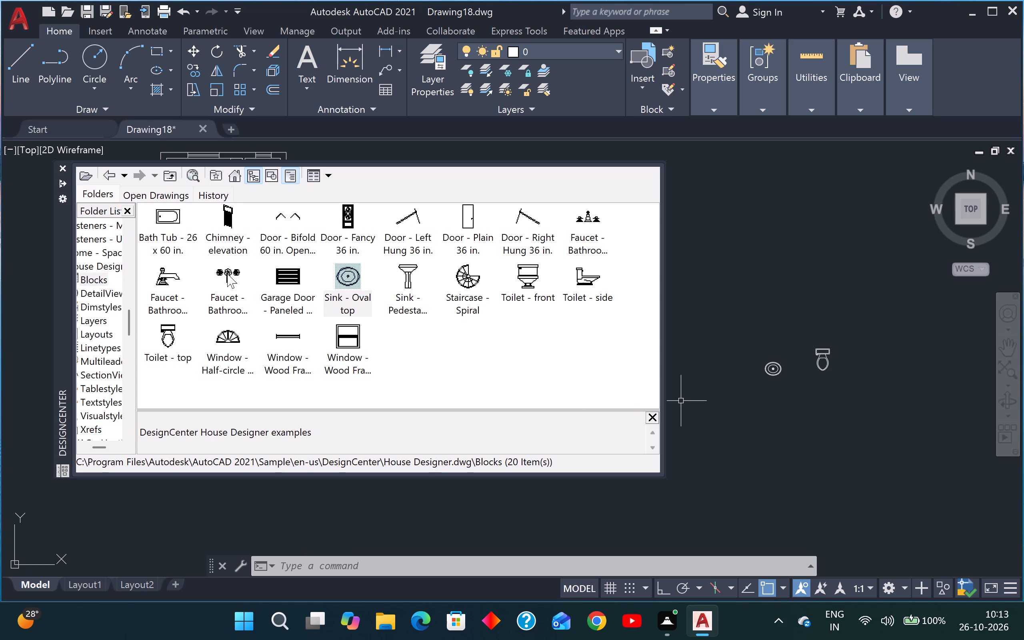
{"action": "left_click_drag", "start_coordinate": [228, 270], "coordinate": [780, 359]}
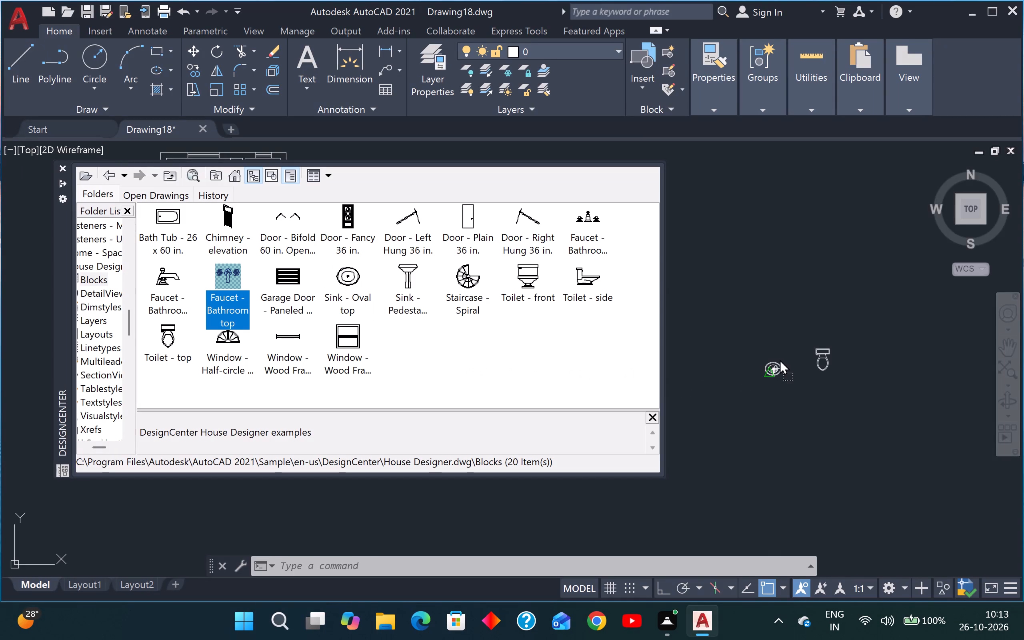
{"action": "left_click_drag", "start_coordinate": [780, 359], "coordinate": [784, 342]}
{"action": "left_click", "coordinate": [711, 182]}
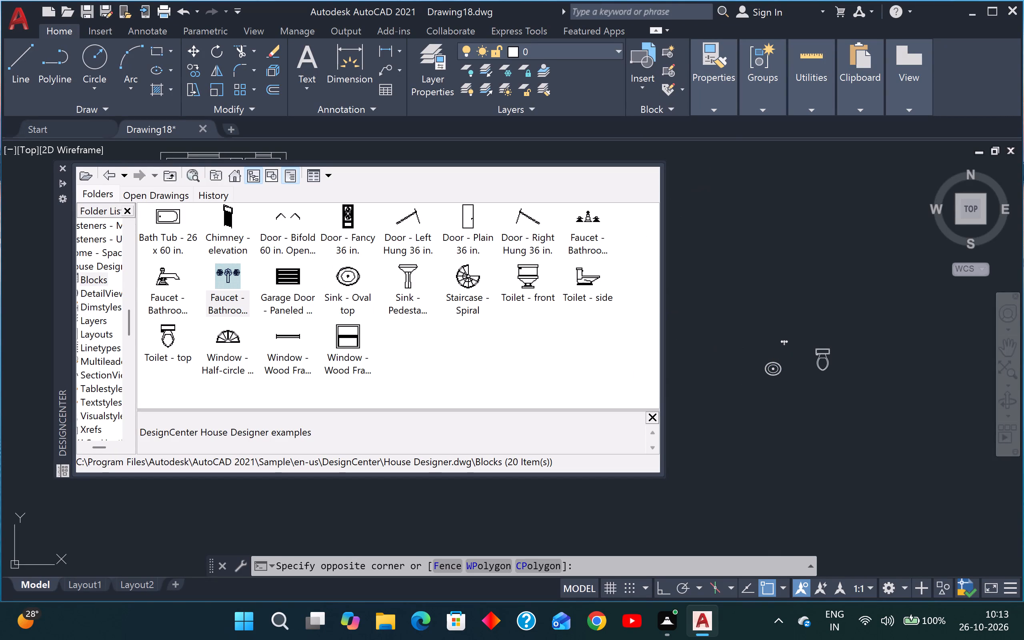
{"action": "left_click", "coordinate": [718, 289]}
Move the faucet onto the oval sink, matching the top of its centre ring to the top of the inner basin ellipse.
{"action": "scroll", "coordinate": [838, 361], "scroll_direction": "up", "scroll_amount": 4}
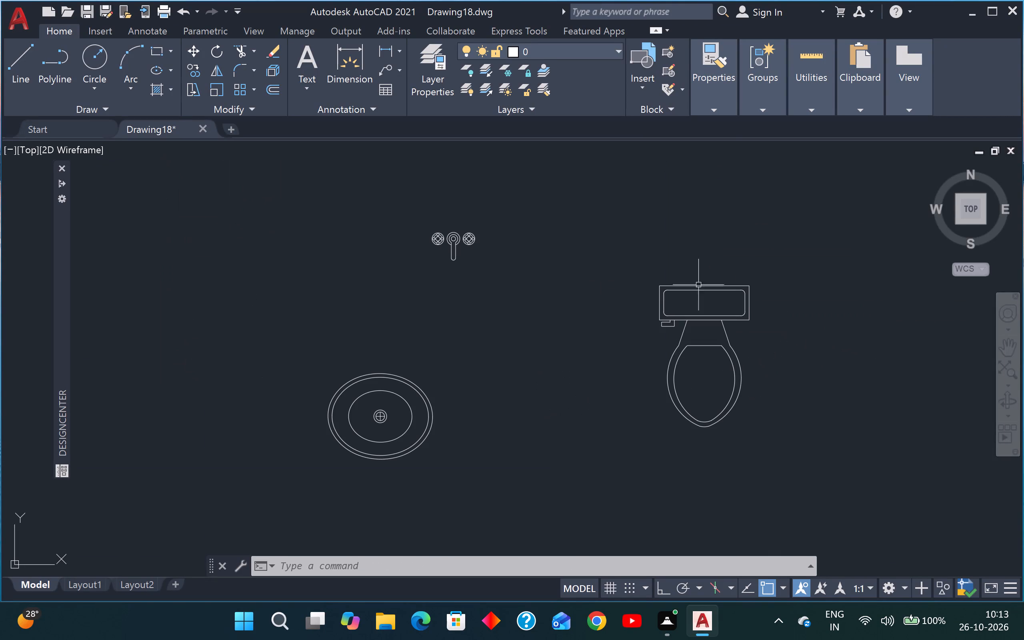
{"action": "left_click", "coordinate": [568, 203]}
{"action": "left_click", "coordinate": [428, 247]}
{"action": "type", "text": "m"}
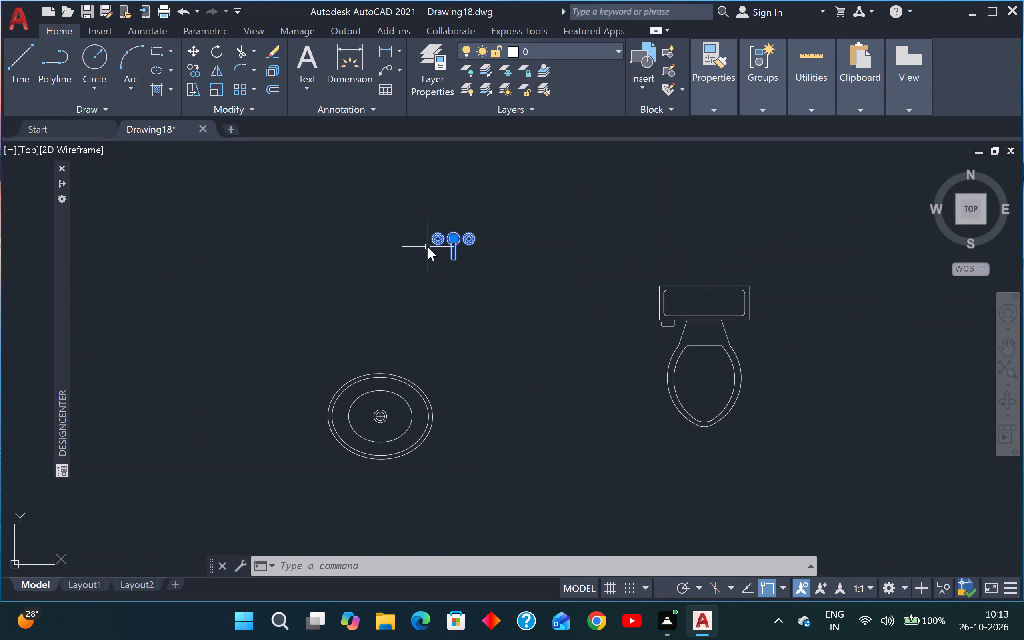
{"action": "key", "text": "space"}
{"action": "scroll", "coordinate": [459, 230], "scroll_direction": "up", "scroll_amount": 3}
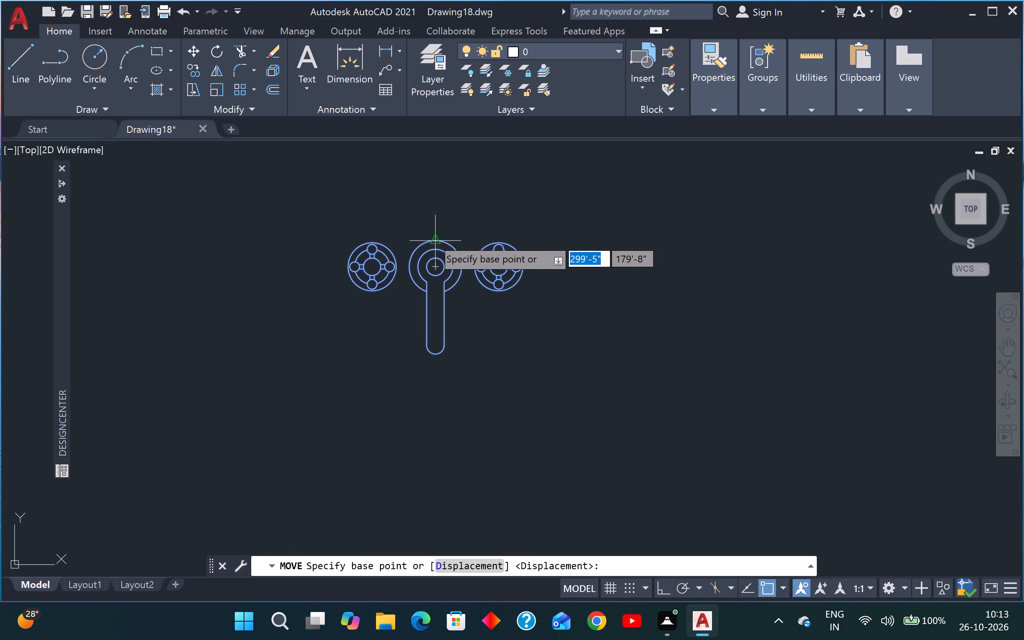
{"action": "left_click", "coordinate": [432, 238]}
{"action": "scroll", "coordinate": [432, 240], "scroll_direction": "down", "scroll_amount": 4}
{"action": "scroll", "coordinate": [376, 364], "scroll_direction": "up", "scroll_amount": 3}
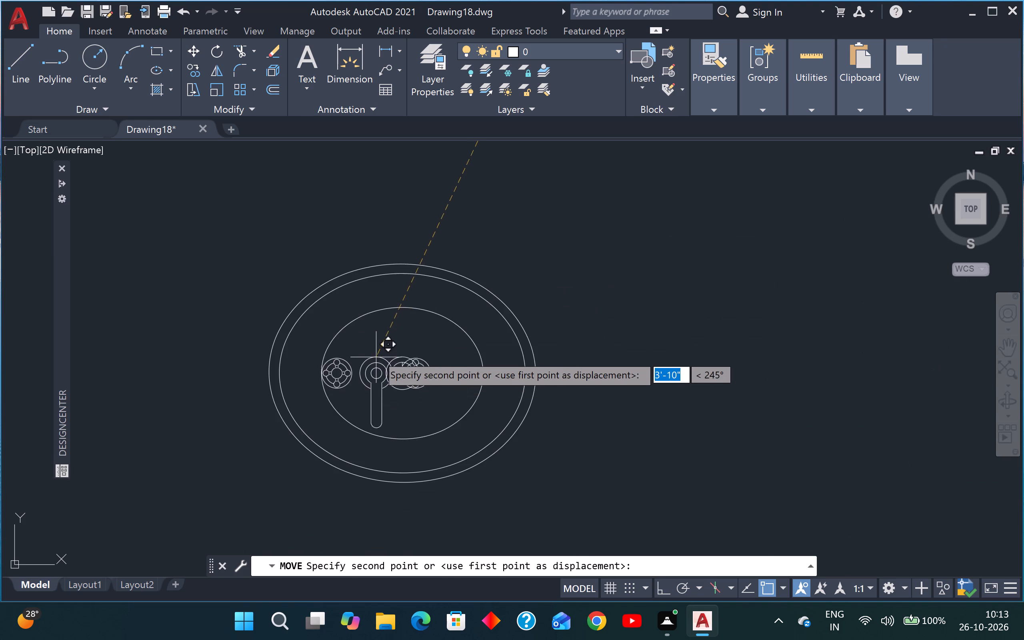
{"action": "scroll", "coordinate": [392, 318], "scroll_direction": "up", "scroll_amount": 2}
{"action": "left_click", "coordinate": [418, 293]}
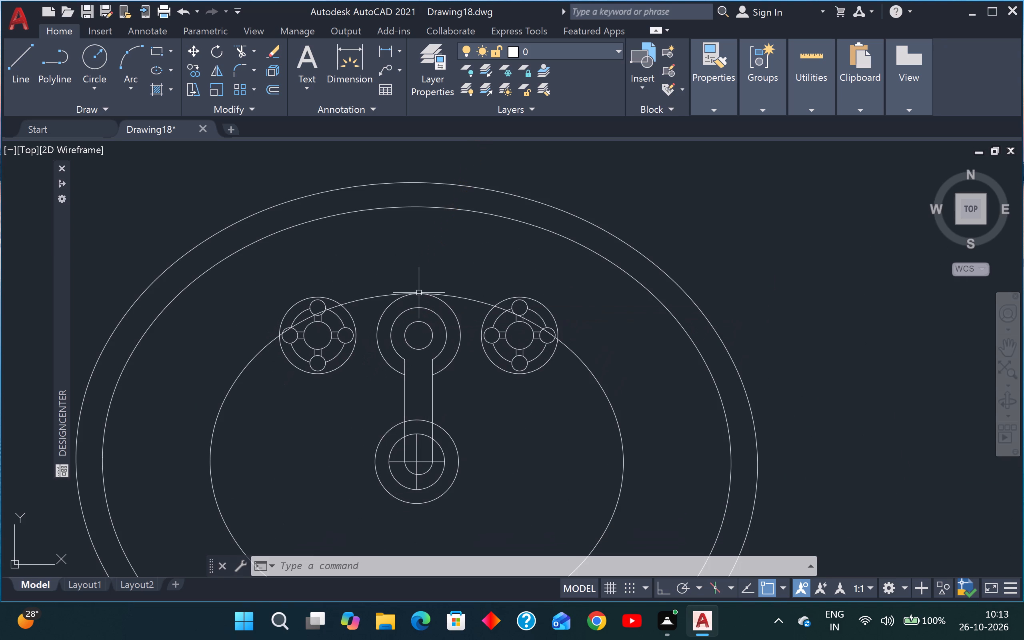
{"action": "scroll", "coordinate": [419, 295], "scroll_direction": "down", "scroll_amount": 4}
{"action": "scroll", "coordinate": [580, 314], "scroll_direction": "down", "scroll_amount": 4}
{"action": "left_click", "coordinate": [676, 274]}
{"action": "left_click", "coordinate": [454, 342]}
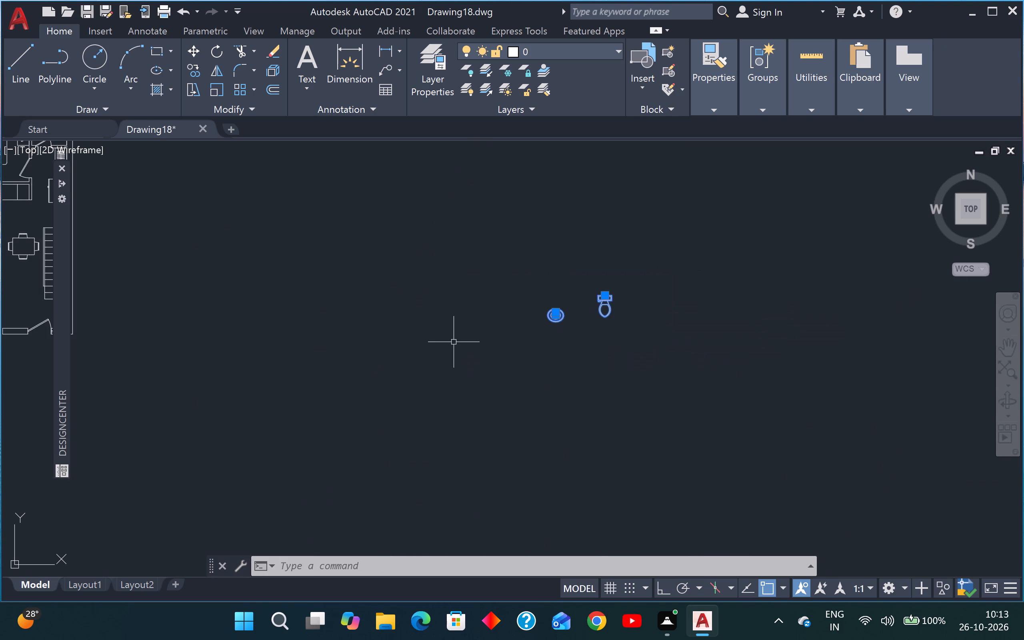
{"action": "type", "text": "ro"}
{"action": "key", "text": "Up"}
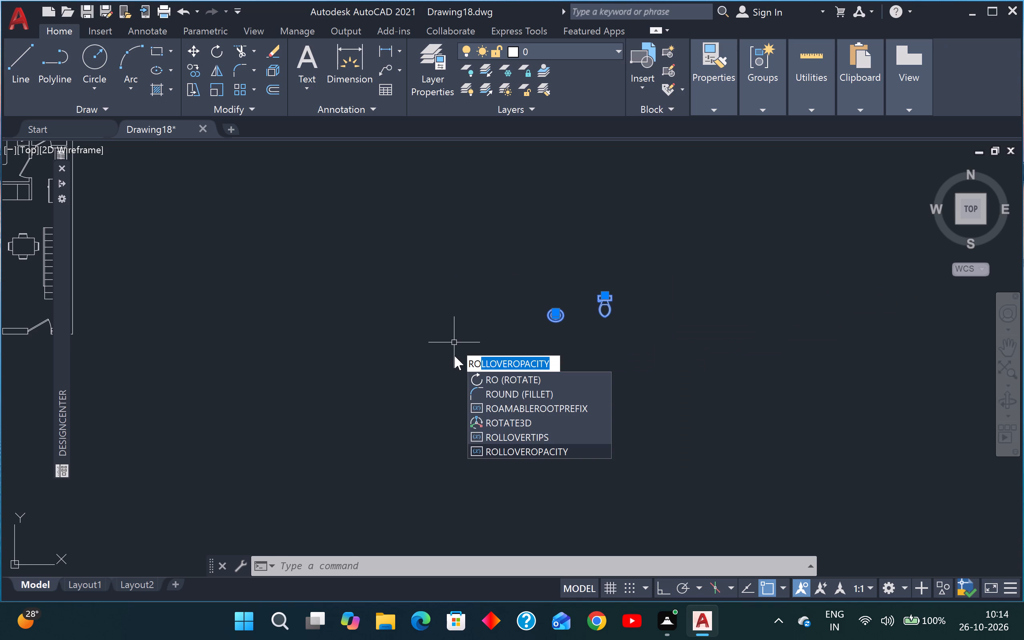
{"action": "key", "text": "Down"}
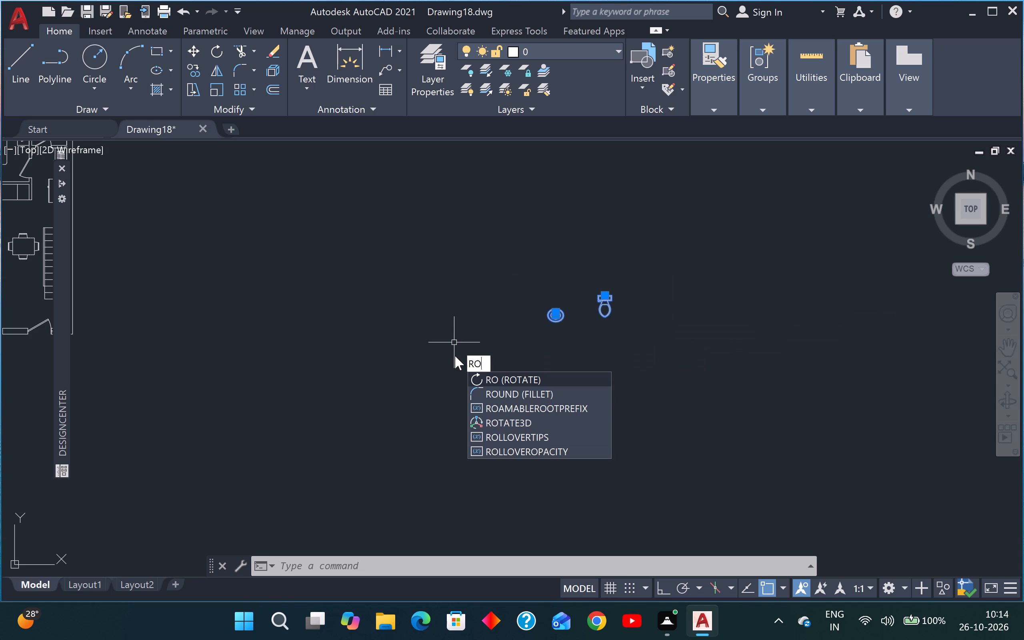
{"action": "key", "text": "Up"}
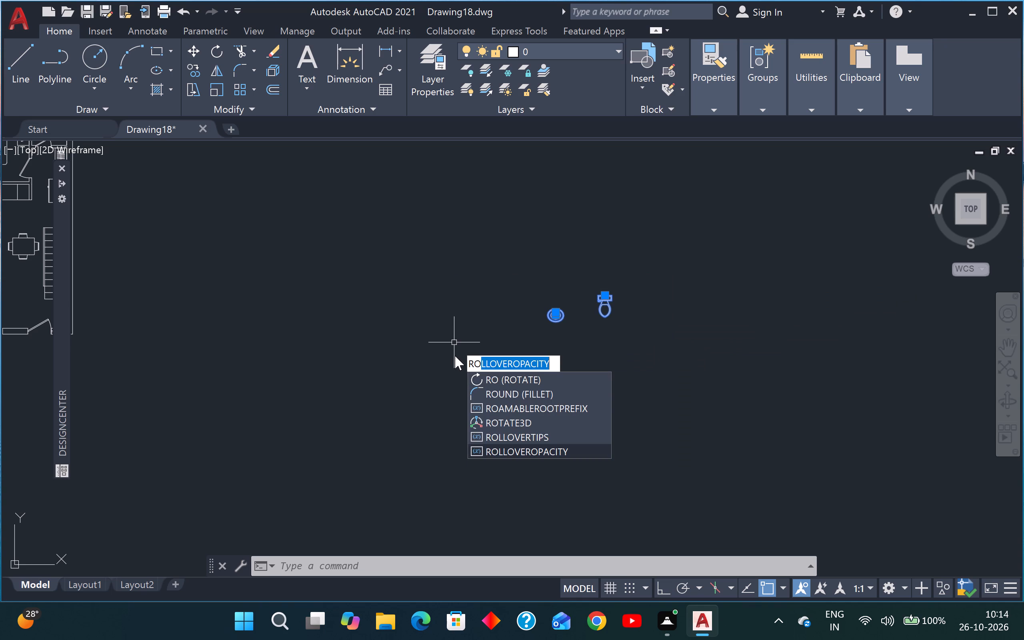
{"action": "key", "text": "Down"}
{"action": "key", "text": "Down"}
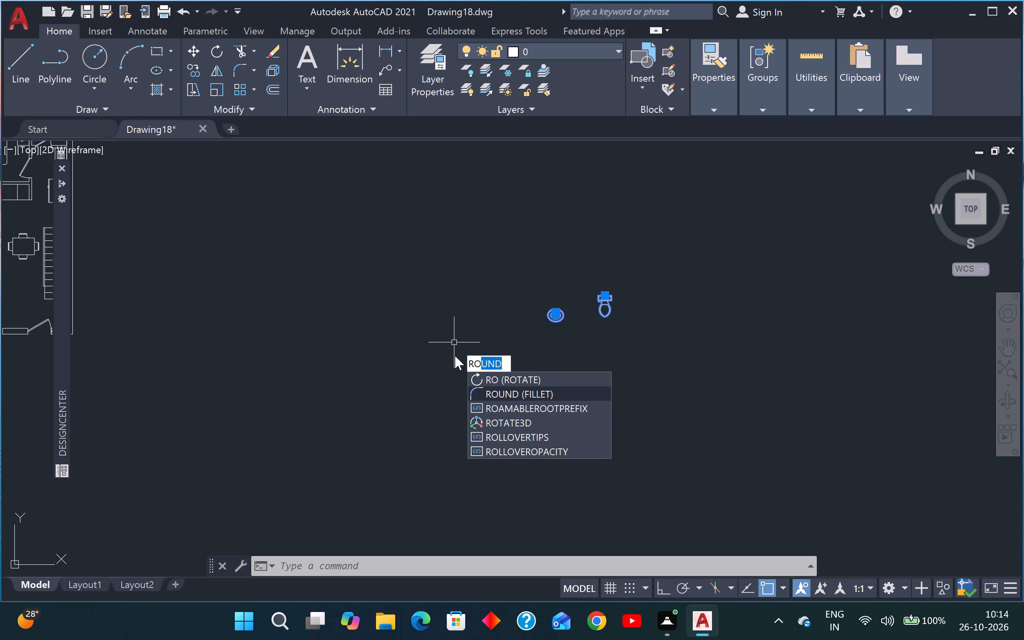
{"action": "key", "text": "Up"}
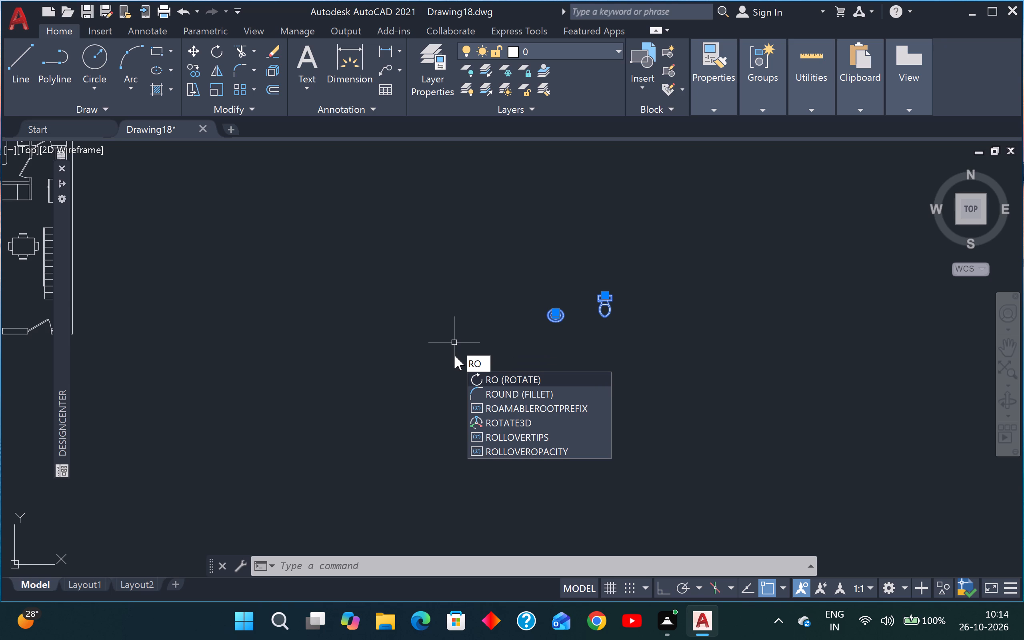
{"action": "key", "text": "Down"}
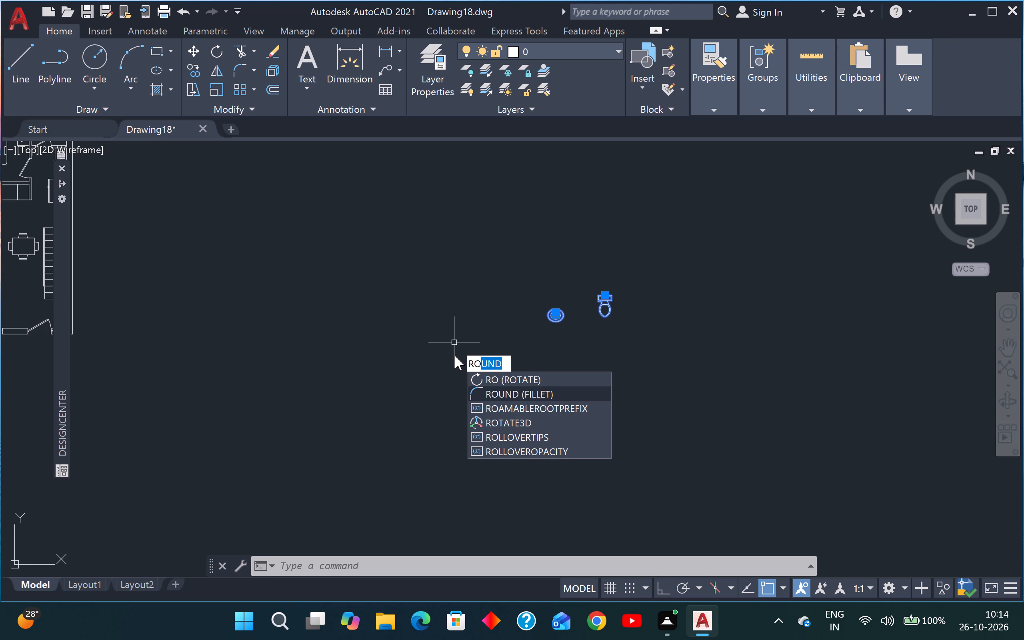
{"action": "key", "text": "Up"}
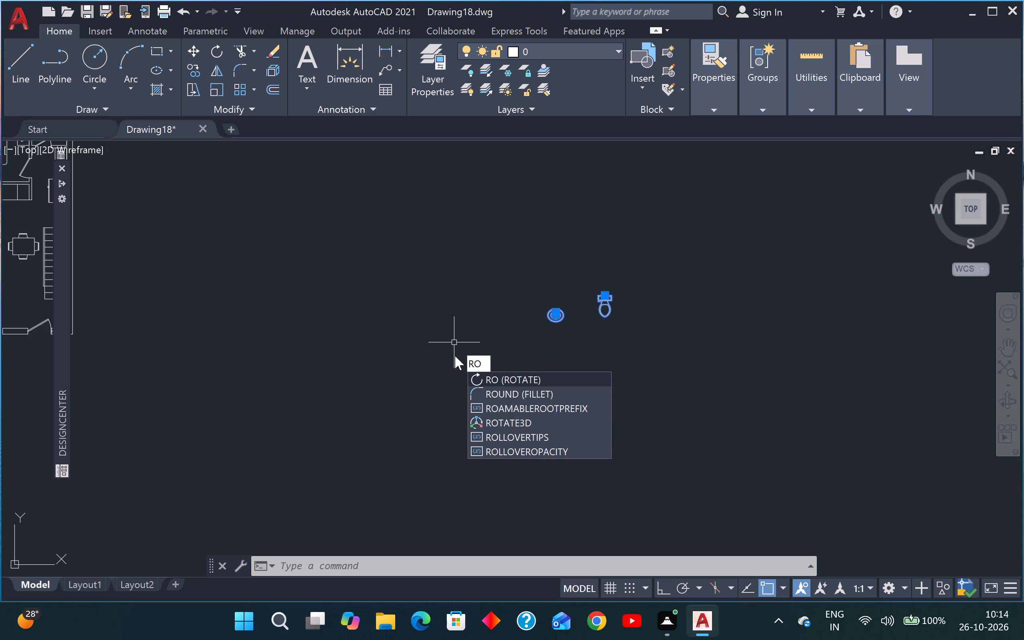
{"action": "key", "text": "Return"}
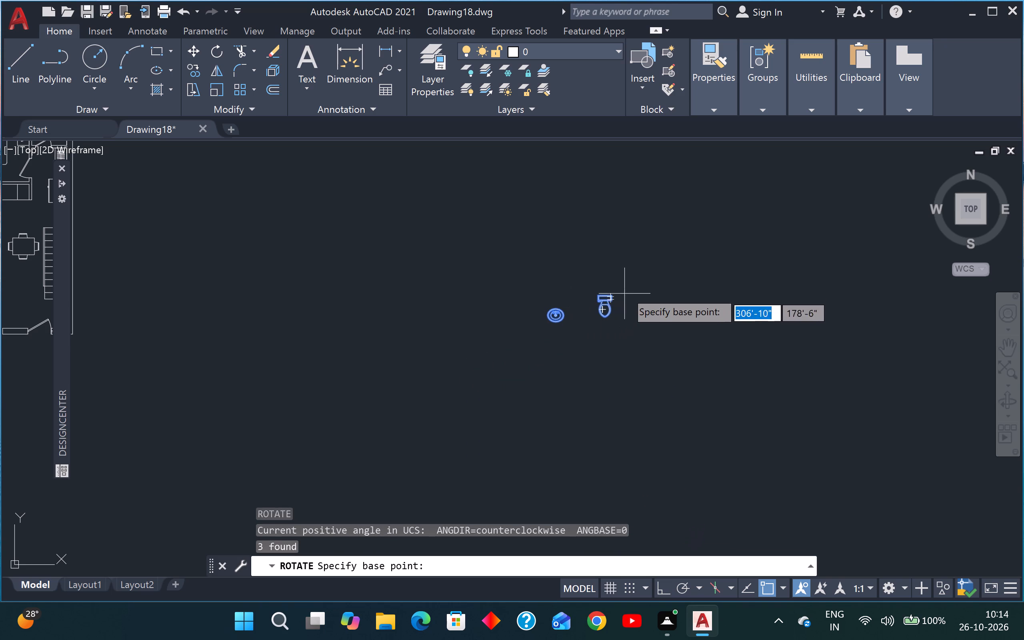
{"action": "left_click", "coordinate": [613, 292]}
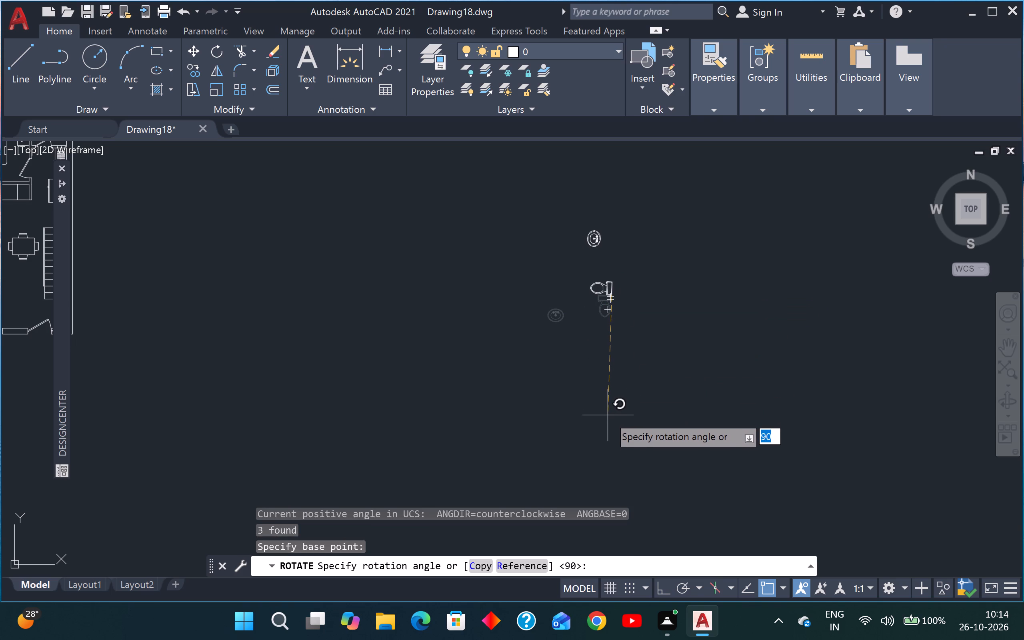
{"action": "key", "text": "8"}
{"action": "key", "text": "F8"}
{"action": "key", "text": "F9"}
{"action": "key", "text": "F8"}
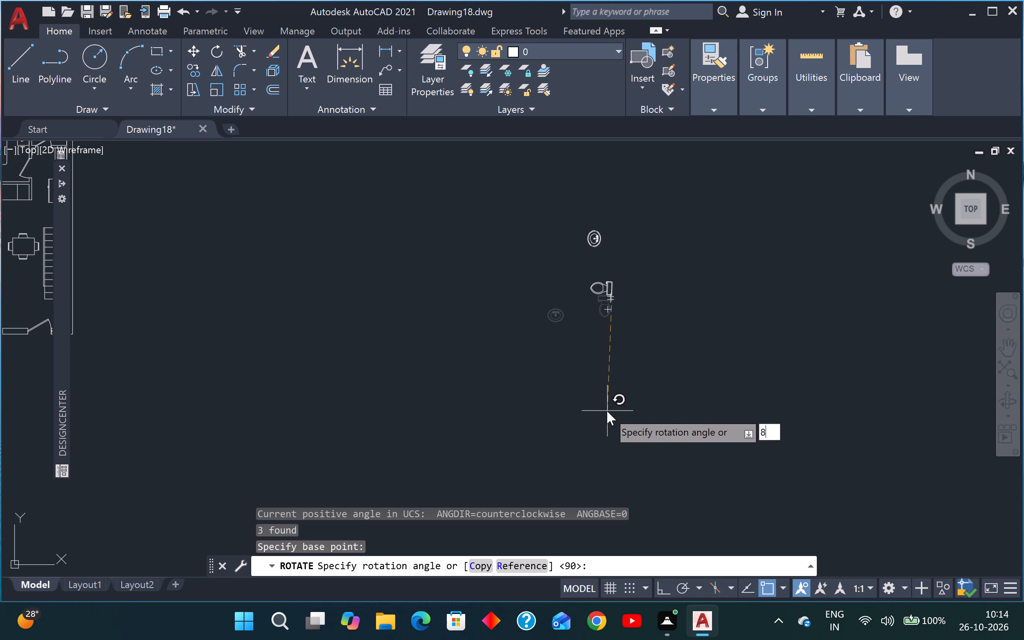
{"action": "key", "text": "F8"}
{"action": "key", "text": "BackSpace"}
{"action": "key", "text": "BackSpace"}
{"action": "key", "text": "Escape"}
Rotate the toilet, sink and faucet together by 270° with Ortho on, about the toilet tank's upper-right corner.
{"action": "left_click_drag", "start_coordinate": [646, 286], "coordinate": [640, 288]}
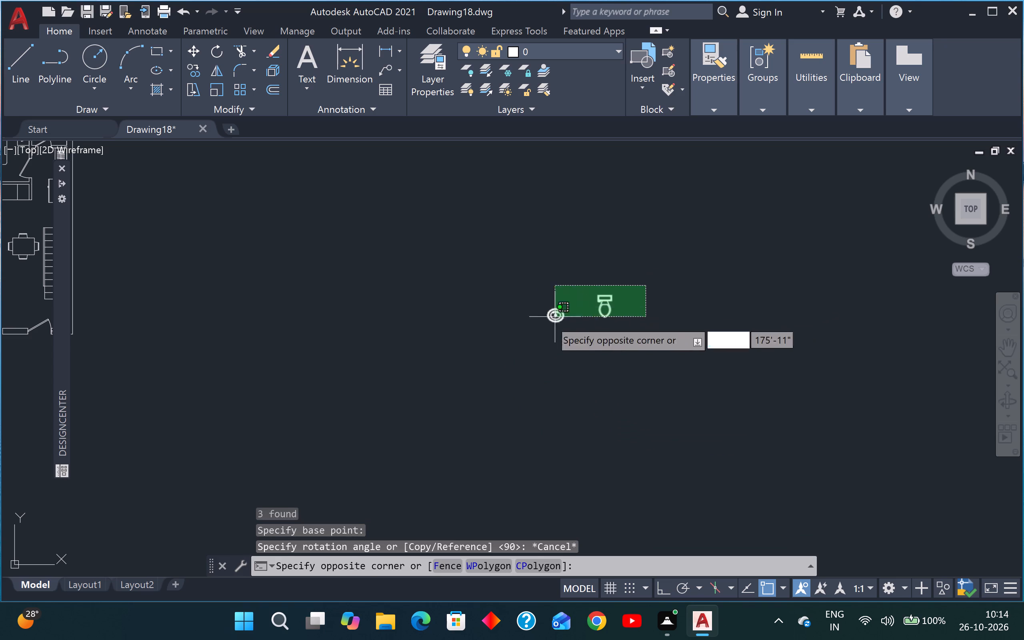
{"action": "left_click_drag", "start_coordinate": [510, 337], "coordinate": [507, 343]}
{"action": "key", "text": "r"}
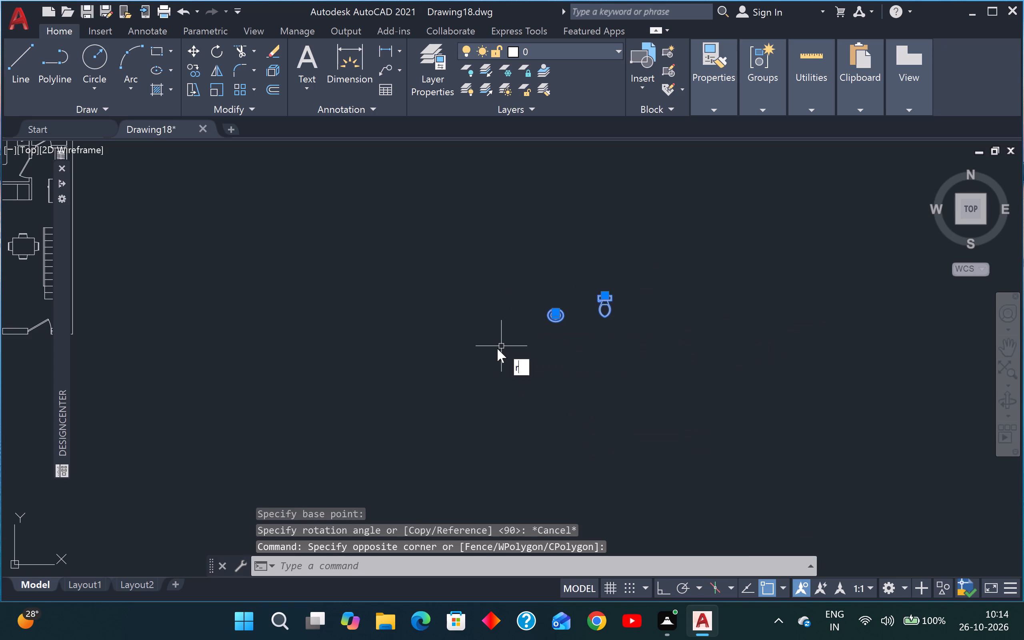
{"action": "key", "text": "o"}
{"action": "key", "text": "Return"}
{"action": "scroll", "coordinate": [593, 294], "scroll_direction": "up", "scroll_amount": 2}
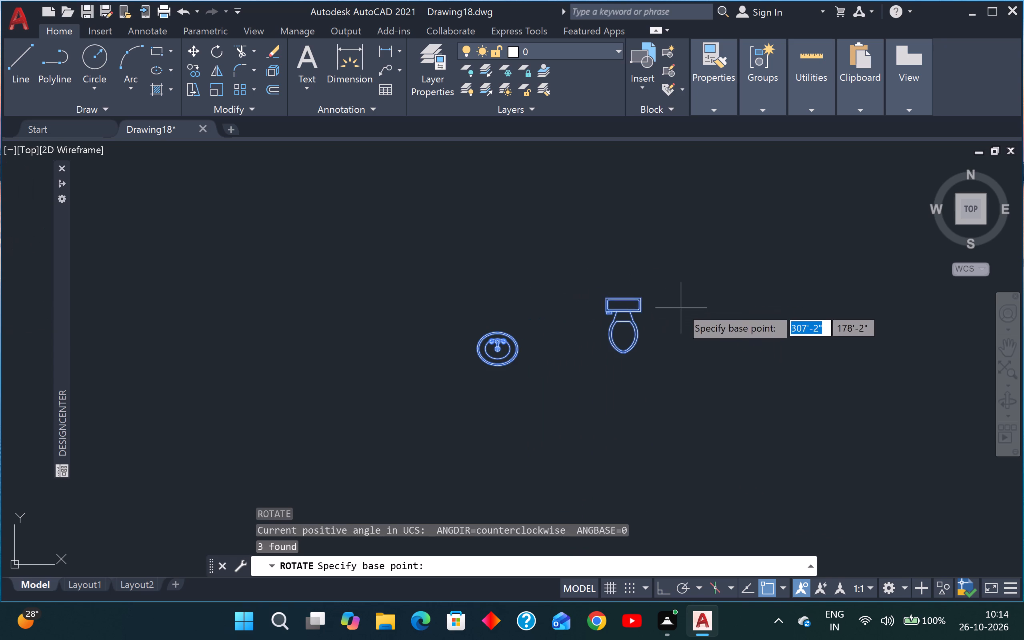
{"action": "scroll", "coordinate": [647, 288], "scroll_direction": "up", "scroll_amount": 3}
{"action": "left_click", "coordinate": [619, 330]}
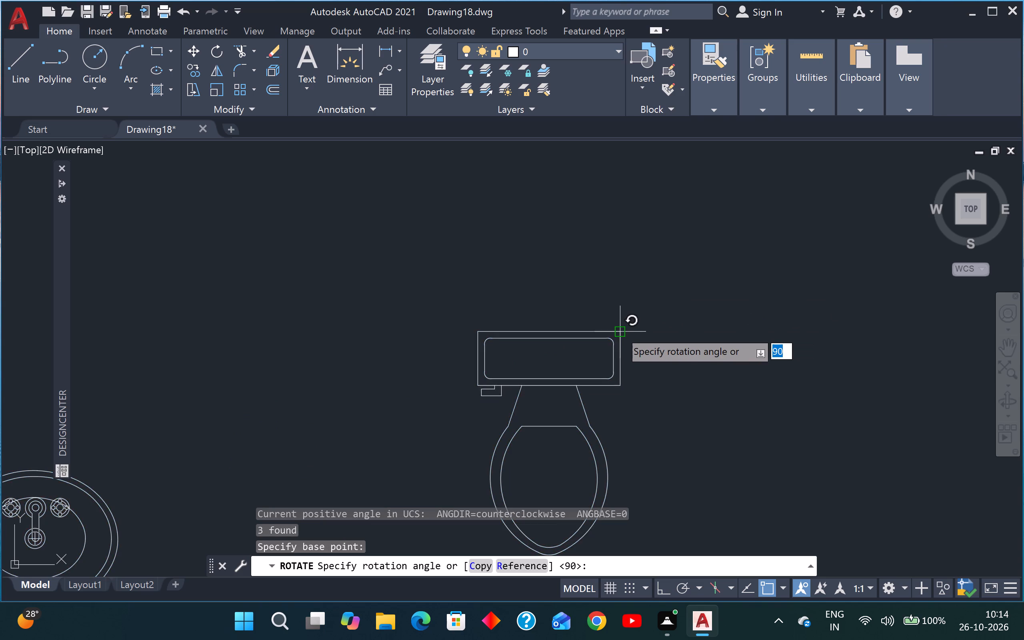
{"action": "scroll", "coordinate": [619, 330], "scroll_direction": "down", "scroll_amount": 4}
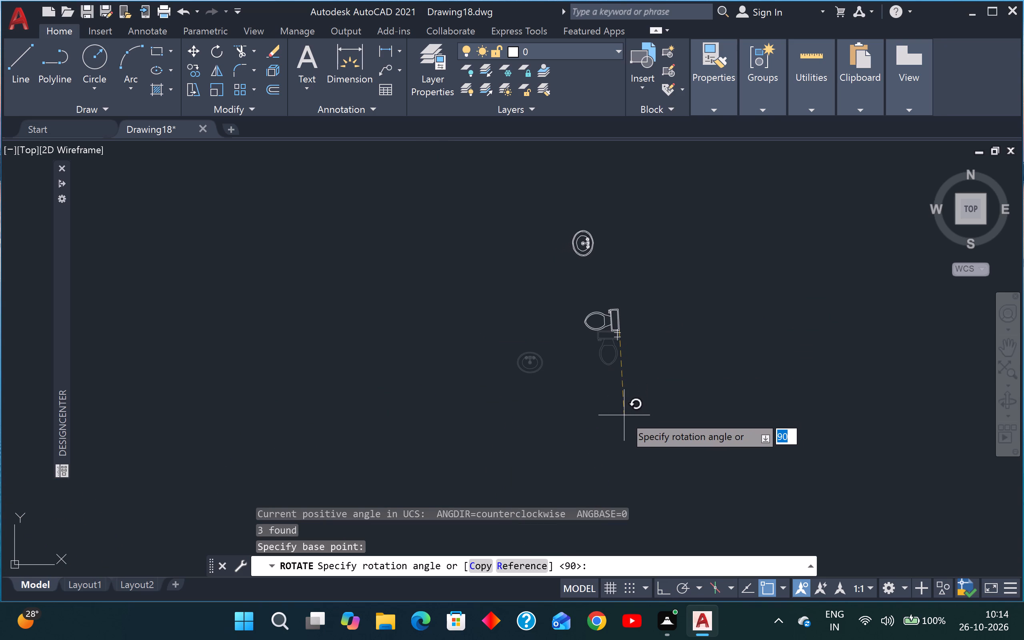
{"action": "key", "text": "F8"}
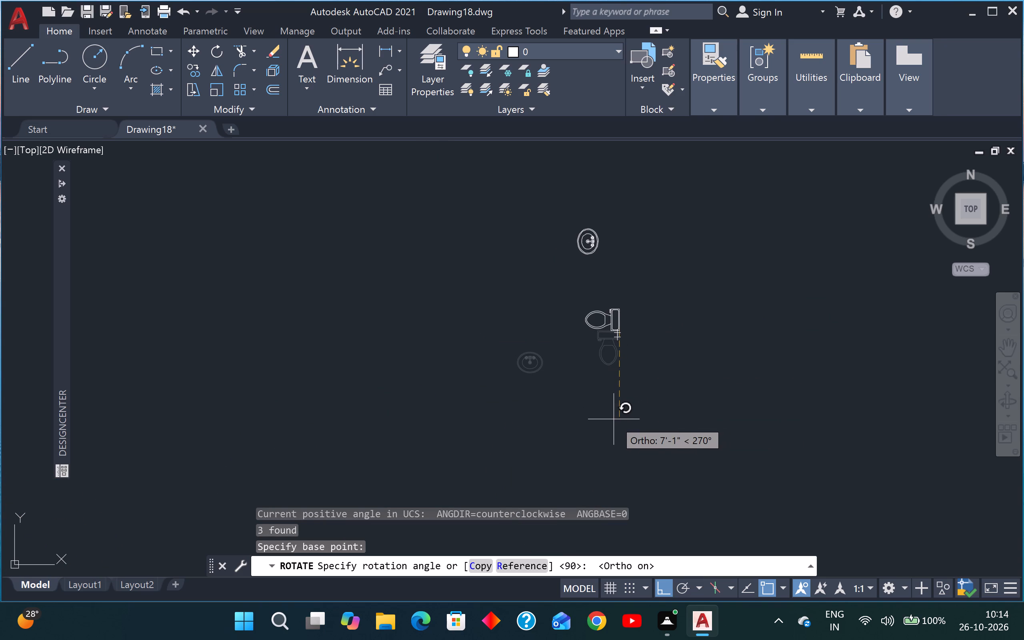
{"action": "left_click", "coordinate": [614, 416]}
{"action": "scroll", "coordinate": [612, 417], "scroll_direction": "down", "scroll_amount": 4}
{"action": "scroll", "coordinate": [605, 416], "scroll_direction": "up", "scroll_amount": 2}
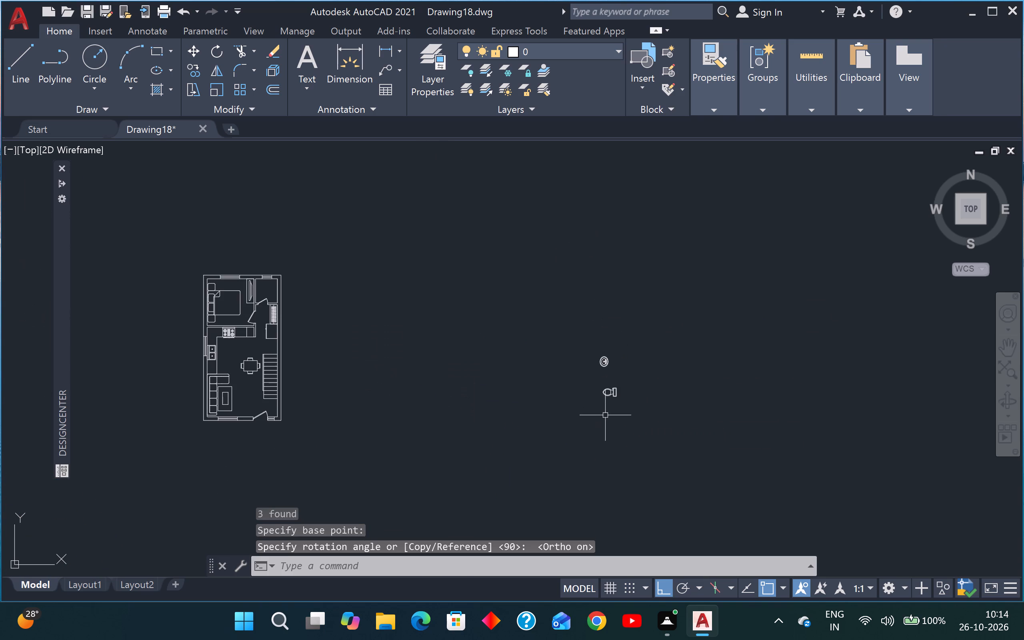
Move the toilet by the midpoint of its tank's back edge onto the bathroom's right inner wall, near the top corner, with Ortho off.
{"action": "key", "text": "Escape"}
{"action": "key", "text": "Escape"}
{"action": "left_click", "coordinate": [626, 384]}
{"action": "left_click", "coordinate": [602, 410]}
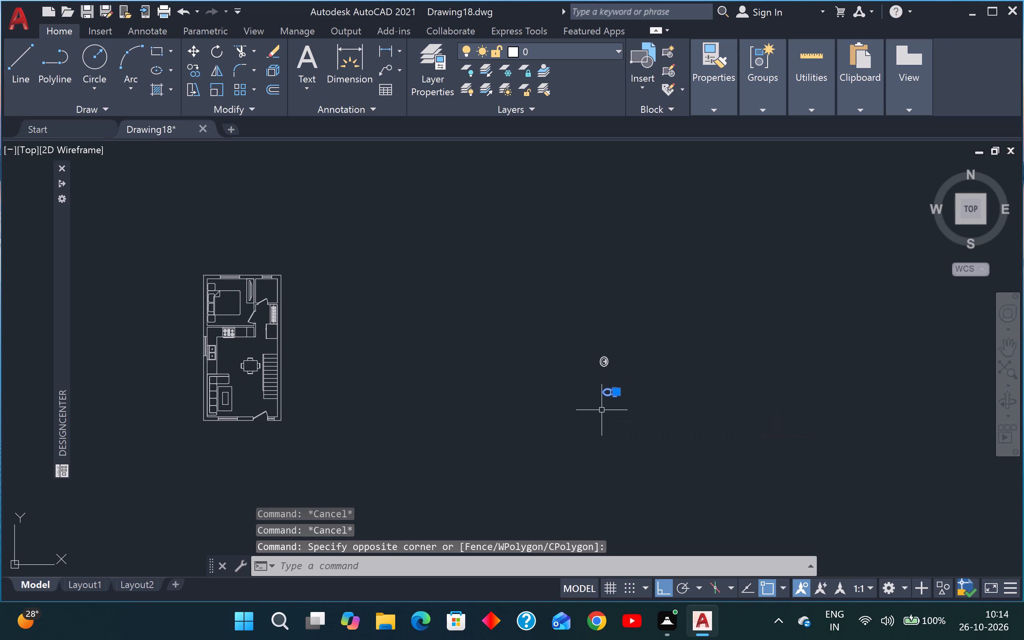
{"action": "type", "text": "m"}
{"action": "key", "text": "space"}
{"action": "scroll", "coordinate": [618, 394], "scroll_direction": "up", "scroll_amount": 4}
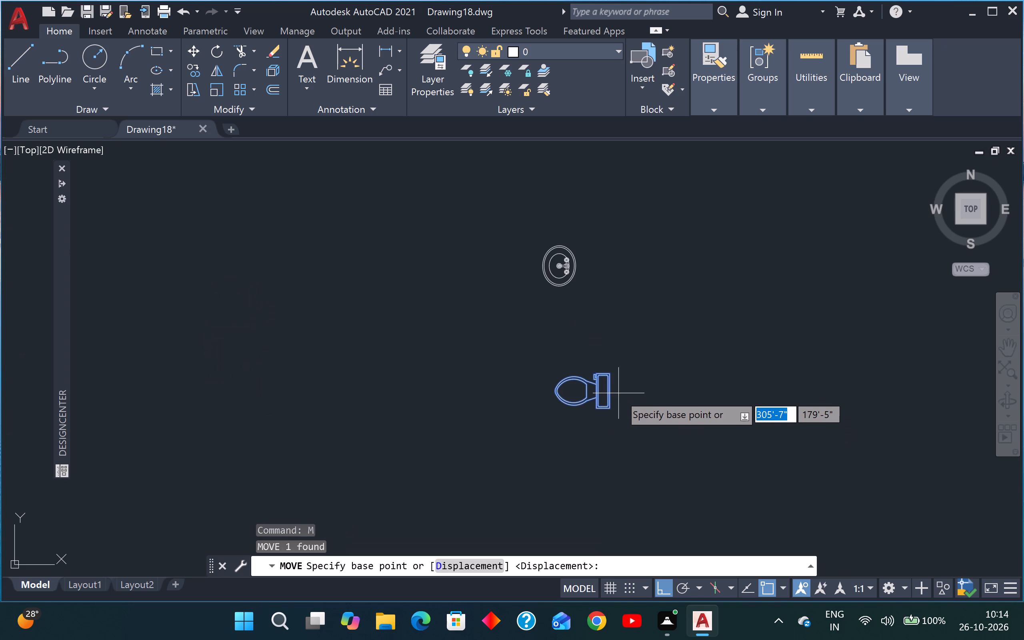
{"action": "left_click", "coordinate": [614, 389]}
{"action": "scroll", "coordinate": [612, 387], "scroll_direction": "down", "scroll_amount": 3}
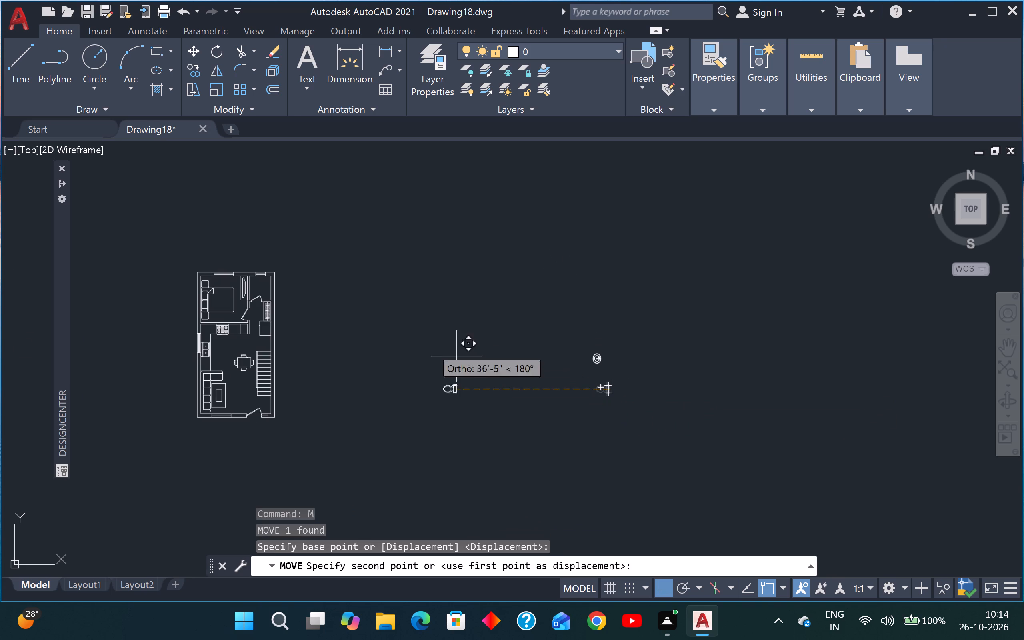
{"action": "key", "text": "F8"}
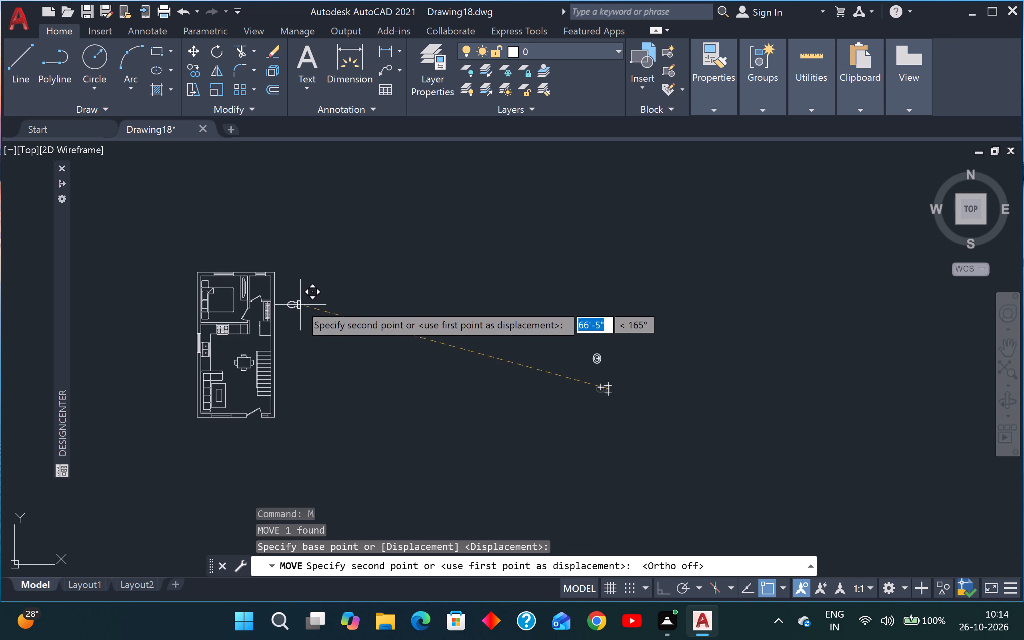
{"action": "scroll", "coordinate": [272, 285], "scroll_direction": "up", "scroll_amount": 5}
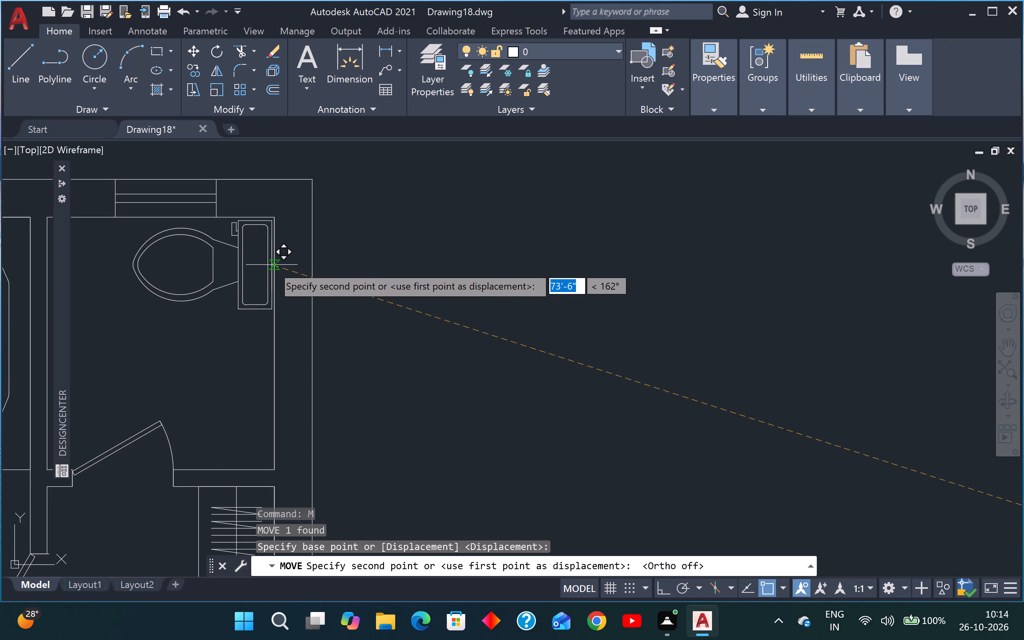
{"action": "left_click", "coordinate": [272, 265]}
{"action": "scroll", "coordinate": [272, 265], "scroll_direction": "down", "scroll_amount": 4}
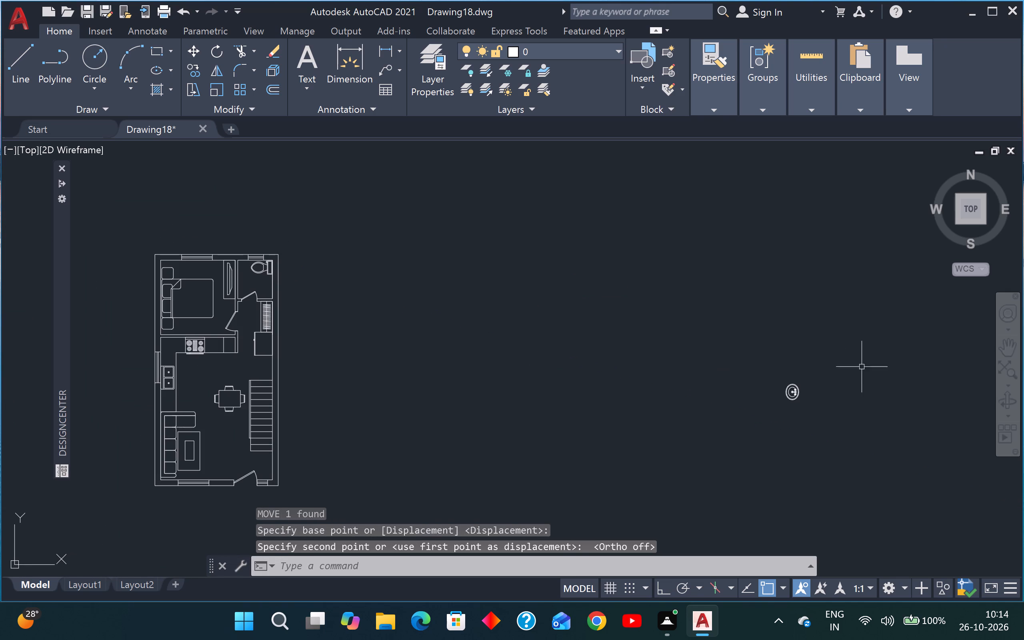
Move the oval sink and faucet together by the basin centre into the bathroom's lower-right corner, below the toilet.
{"action": "left_click_drag", "start_coordinate": [862, 361], "coordinate": [843, 370]}
{"action": "left_click", "coordinate": [752, 422]}
{"action": "type", "text": "m"}
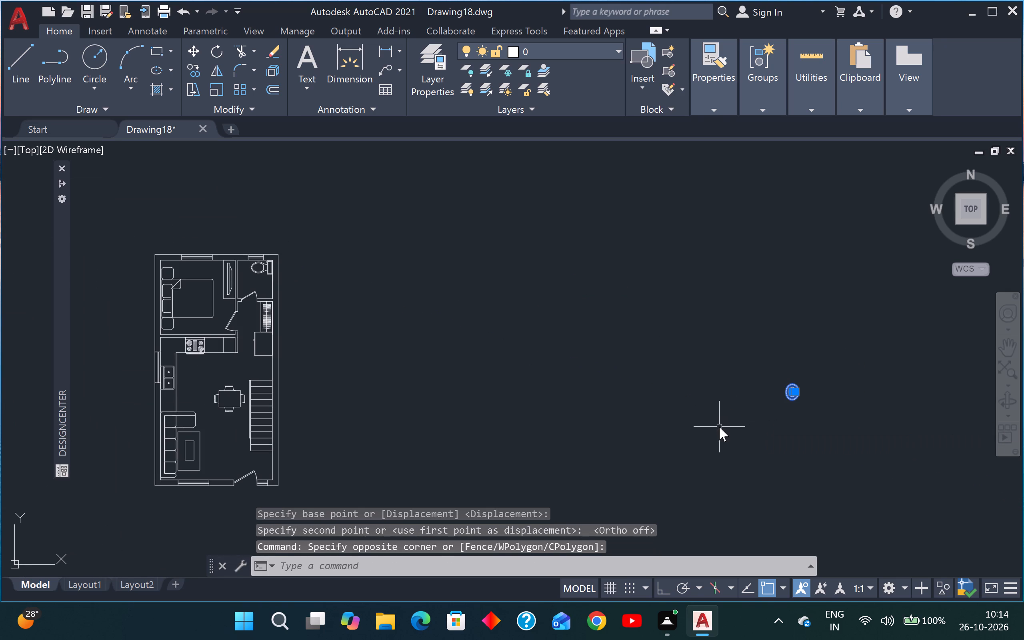
{"action": "key", "text": "space"}
{"action": "scroll", "coordinate": [787, 396], "scroll_direction": "up", "scroll_amount": 4}
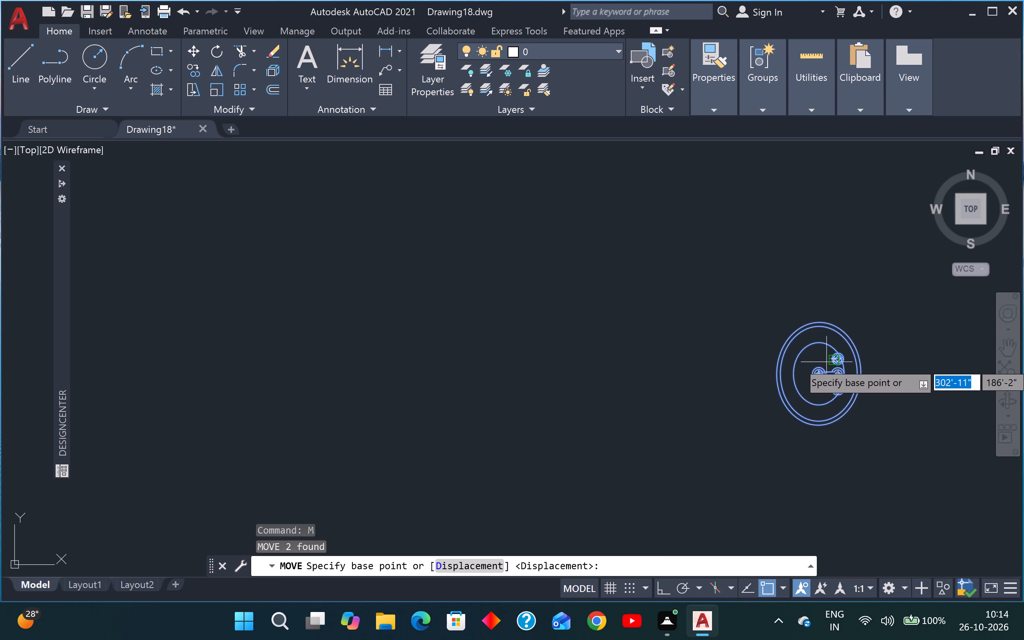
{"action": "scroll", "coordinate": [826, 361], "scroll_direction": "up", "scroll_amount": 3}
{"action": "left_click", "coordinate": [798, 414]}
{"action": "scroll", "coordinate": [796, 414], "scroll_direction": "down", "scroll_amount": 3}
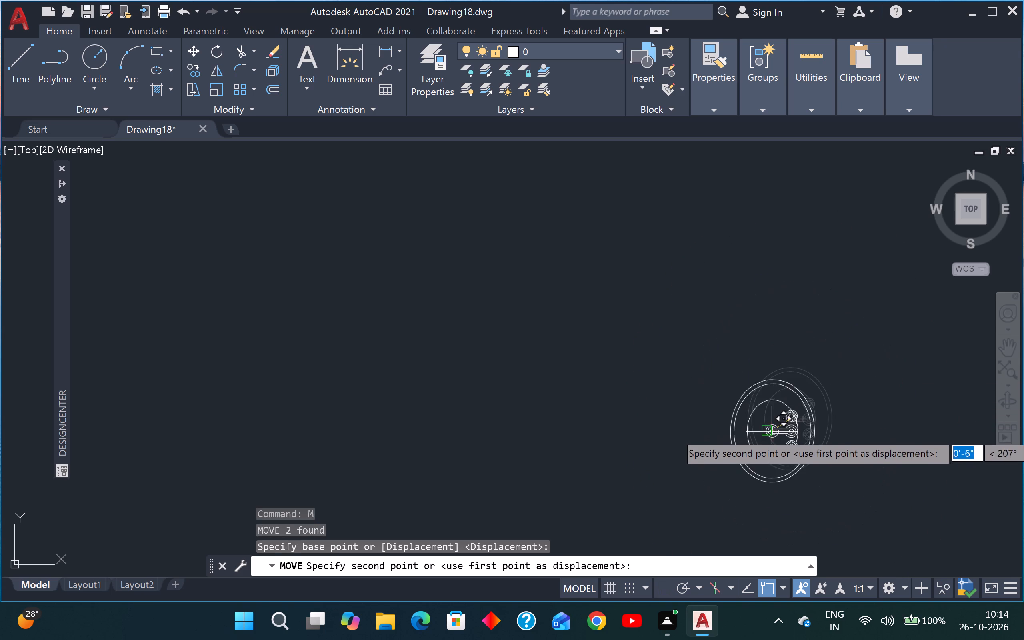
{"action": "scroll", "coordinate": [701, 429], "scroll_direction": "down", "scroll_amount": 7}
{"action": "scroll", "coordinate": [493, 414], "scroll_direction": "up", "scroll_amount": 4}
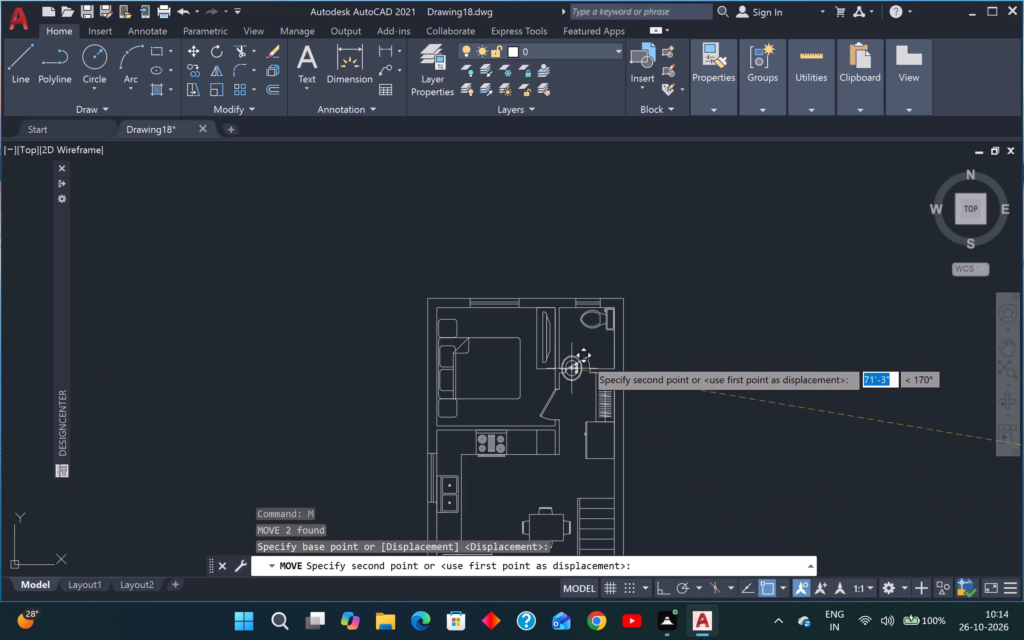
{"action": "scroll", "coordinate": [592, 345], "scroll_direction": "up", "scroll_amount": 3}
{"action": "scroll", "coordinate": [628, 389], "scroll_direction": "up", "scroll_amount": 3}
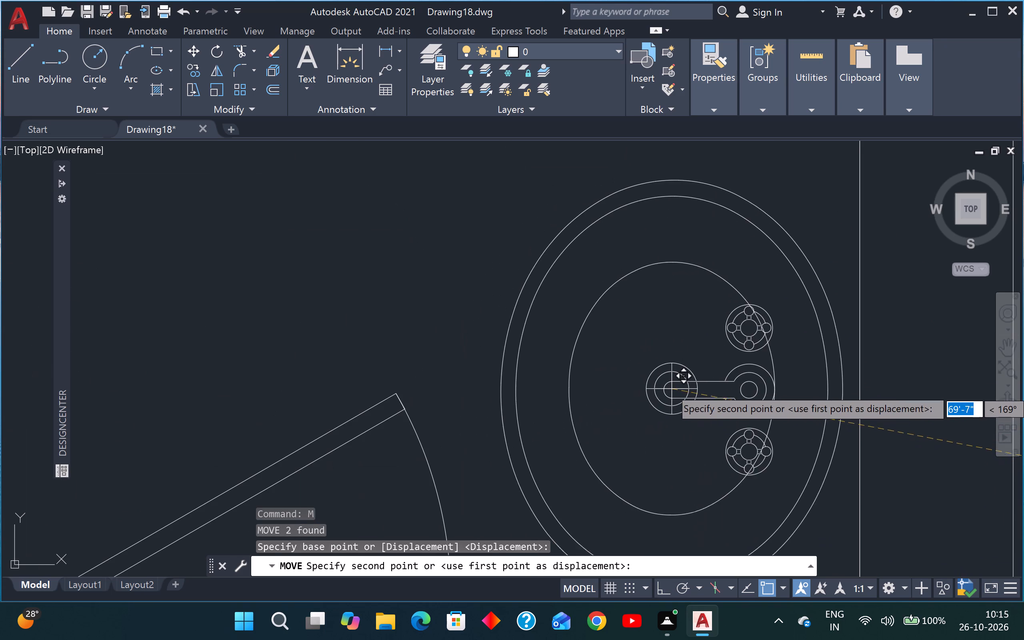
{"action": "scroll", "coordinate": [682, 379], "scroll_direction": "down", "scroll_amount": 1}
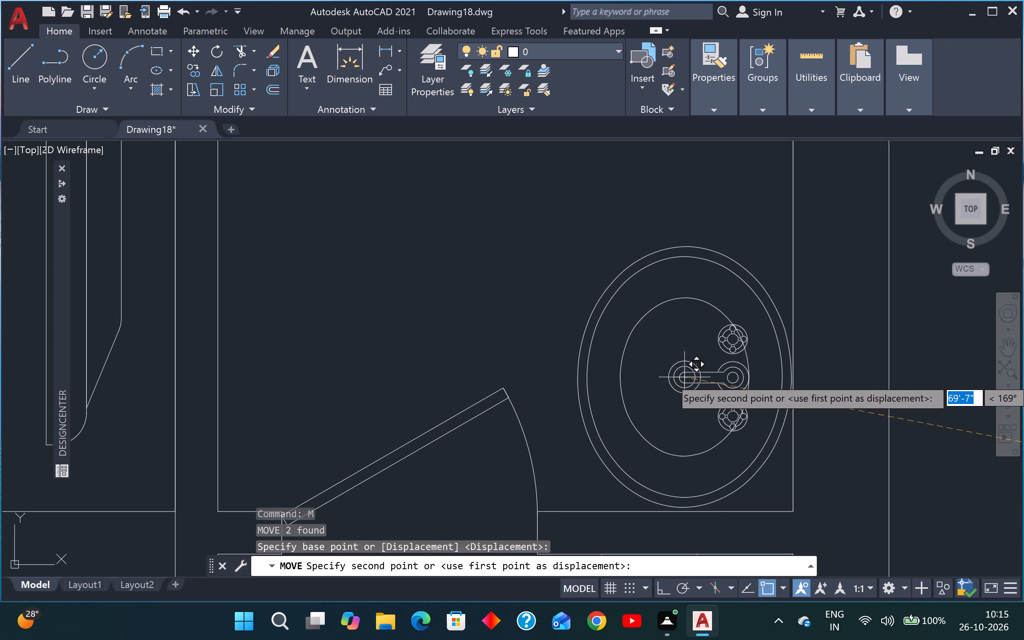
{"action": "left_click", "coordinate": [679, 375]}
Open the kitchen's Range-Oven - 30 in top block in the Block Editor.
{"action": "scroll", "coordinate": [676, 376], "scroll_direction": "down", "scroll_amount": 3}
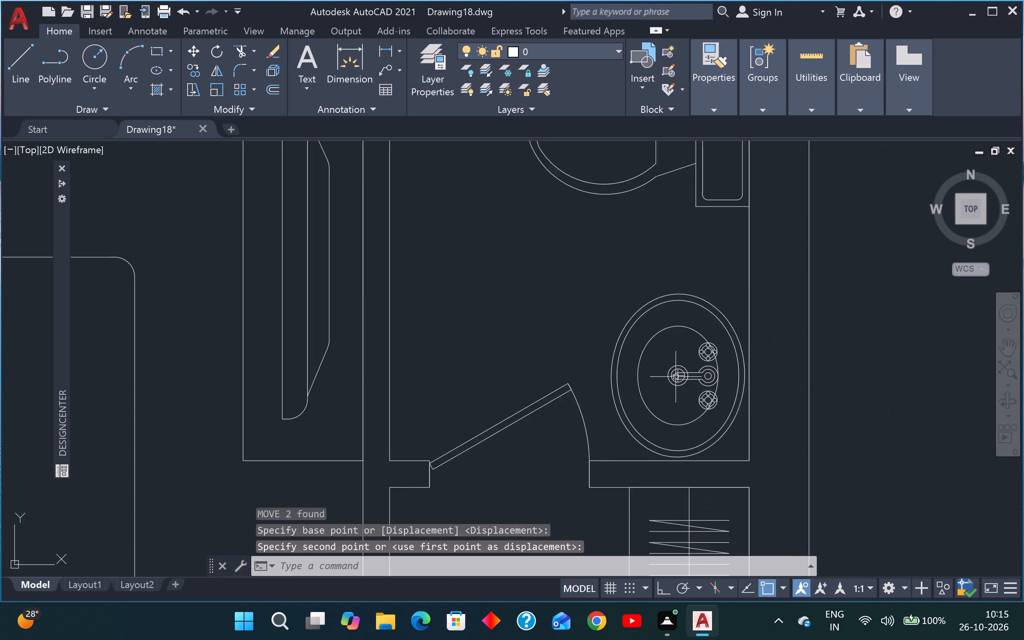
{"action": "scroll", "coordinate": [675, 378], "scroll_direction": "down", "scroll_amount": 1}
{"action": "scroll", "coordinate": [723, 346], "scroll_direction": "down", "scroll_amount": 2}
{"action": "middle_click_drag", "start_coordinate": [692, 443], "coordinate": [674, 364]}
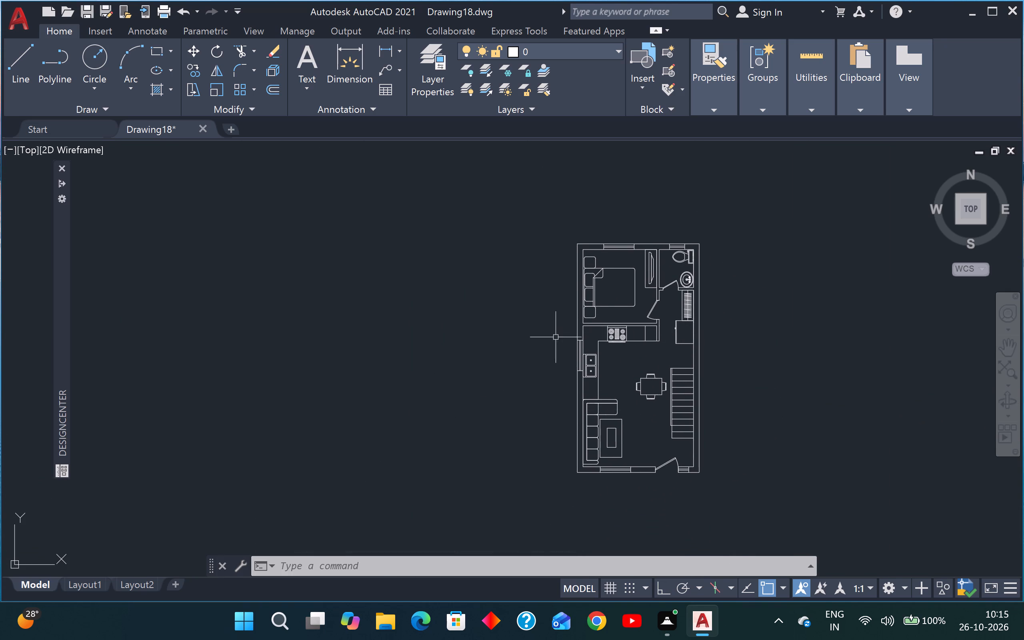
{"action": "scroll", "coordinate": [626, 329], "scroll_direction": "up", "scroll_amount": 2}
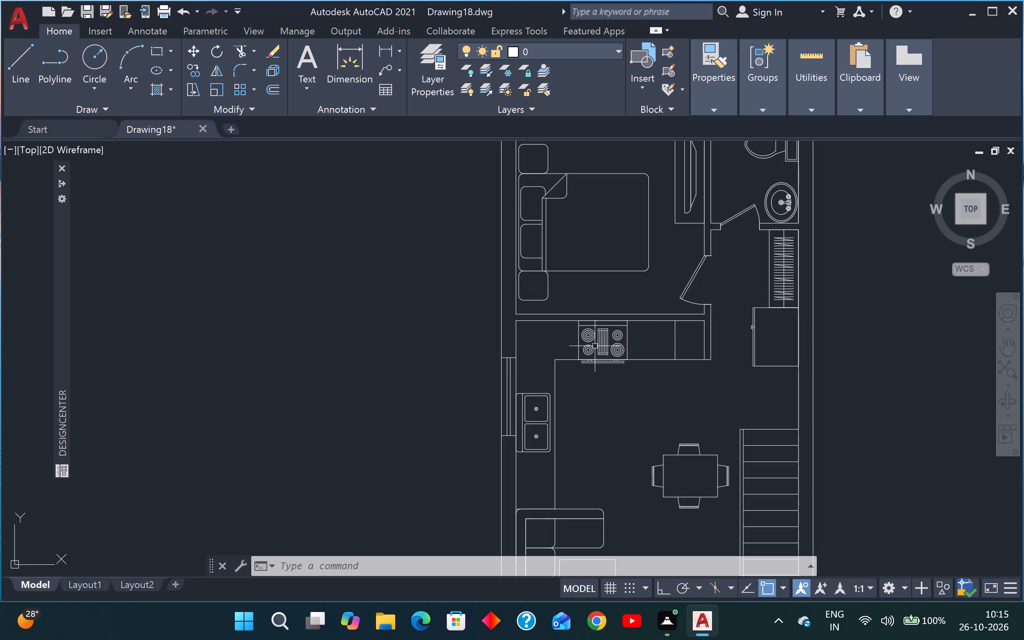
{"action": "left_click", "coordinate": [602, 343]}
{"action": "left_click", "coordinate": [603, 341]}
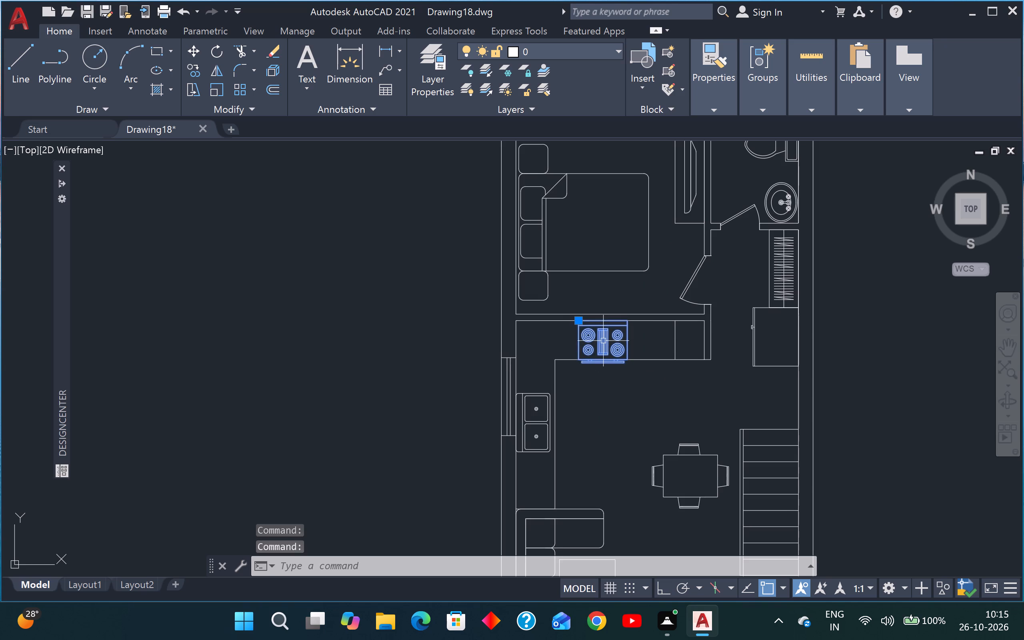
{"action": "double_click", "coordinate": [603, 341]}
{"action": "left_click", "coordinate": [508, 412]}
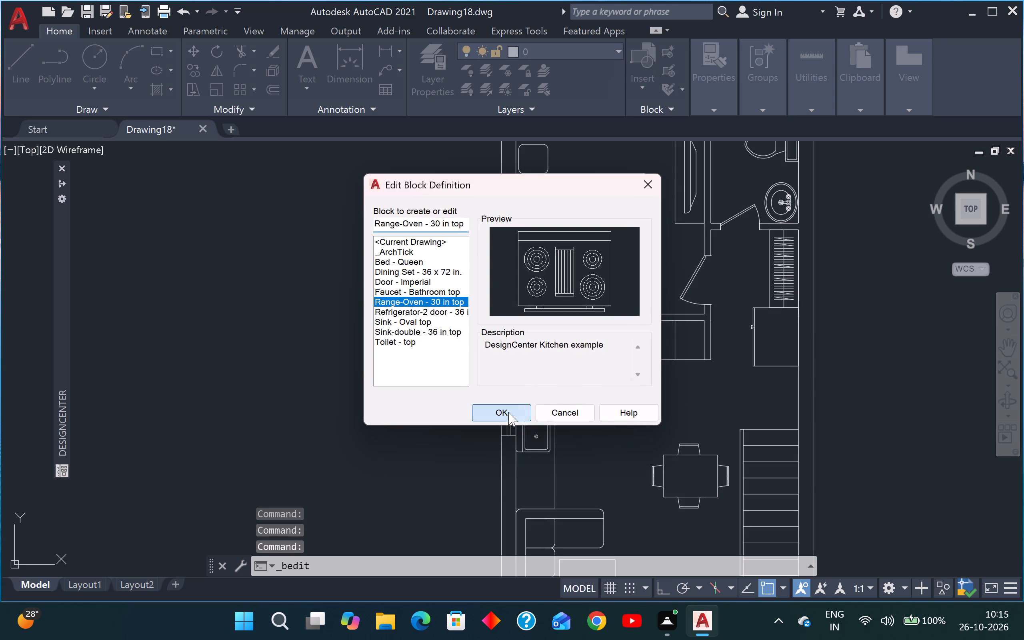
Delete the striped rectangular grille between the burners of the range.
{"action": "left_click", "coordinate": [555, 254]}
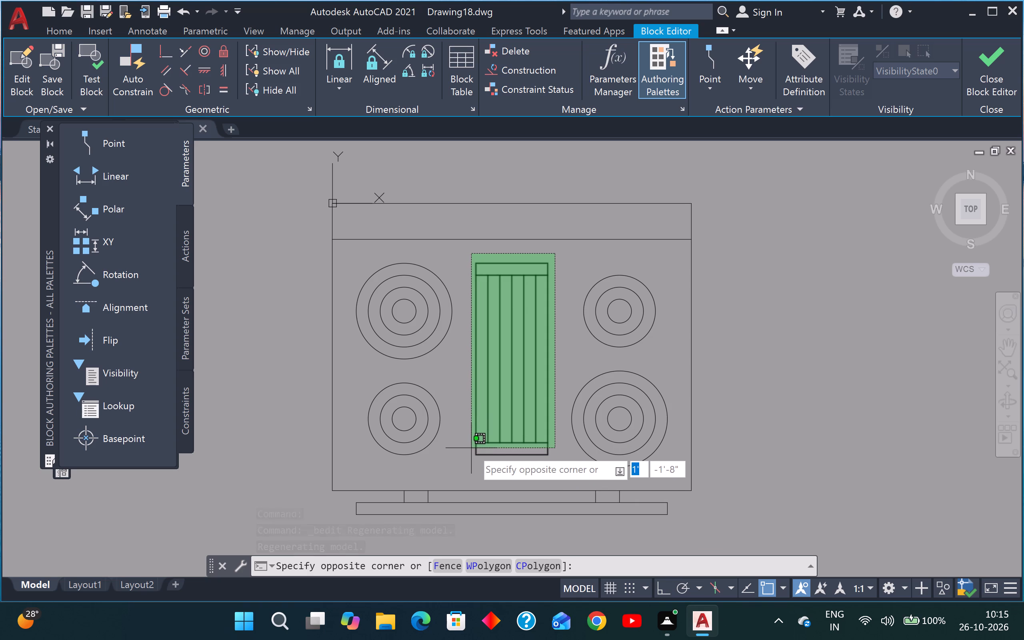
{"action": "left_click", "coordinate": [468, 467]}
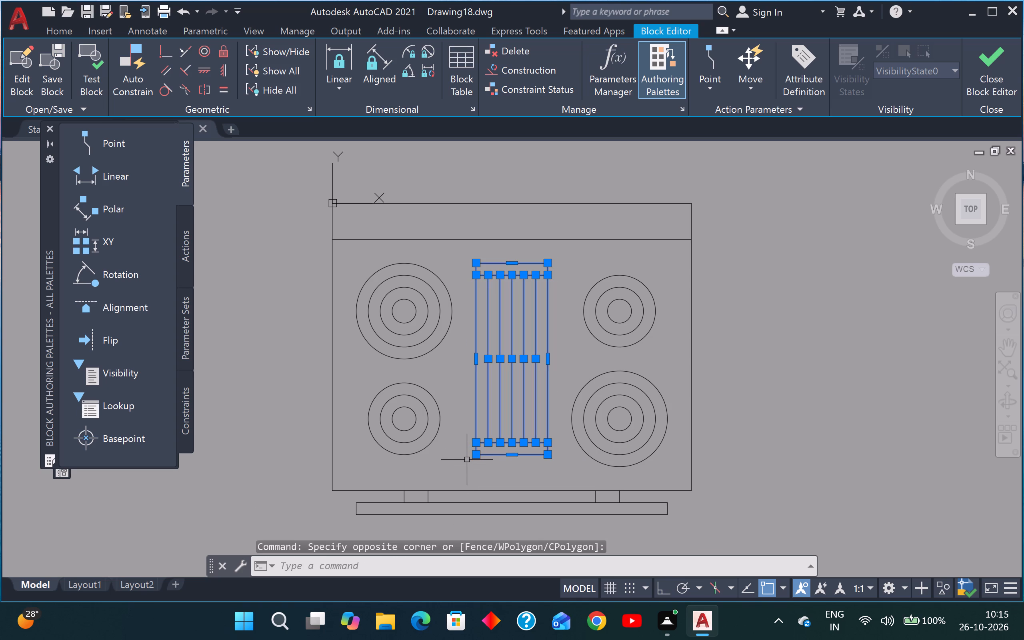
{"action": "key", "text": "Delete"}
Delete the oven handle bar and its four short connecting lines below the range's front edge.
{"action": "scroll", "coordinate": [550, 374], "scroll_direction": "down", "scroll_amount": 3}
{"action": "scroll", "coordinate": [566, 430], "scroll_direction": "up", "scroll_amount": 3}
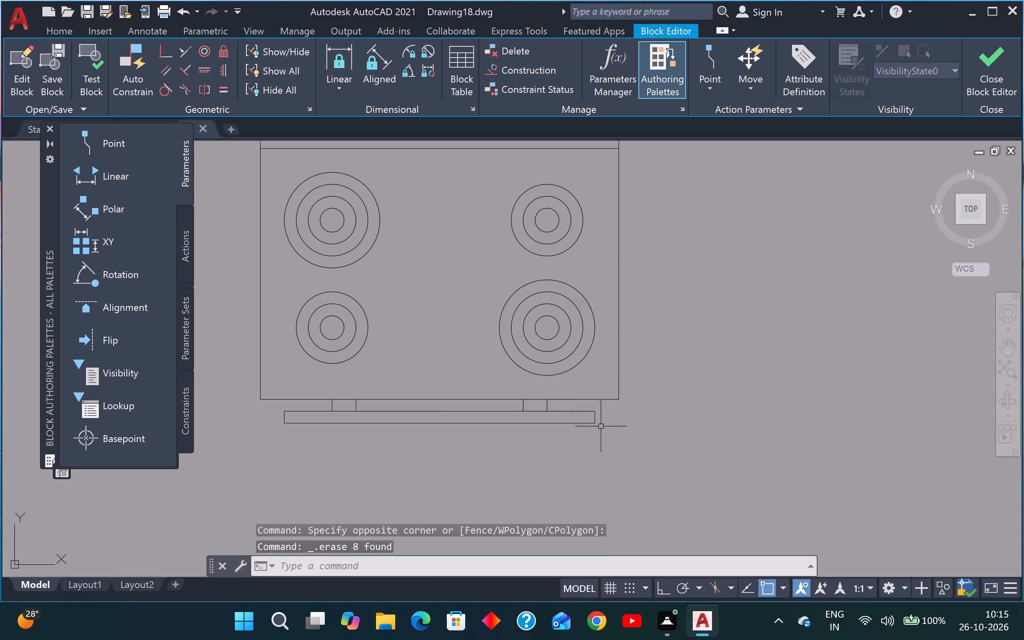
{"action": "left_click", "coordinate": [605, 402]}
{"action": "left_click", "coordinate": [586, 421]}
{"action": "key", "text": "Delete"}
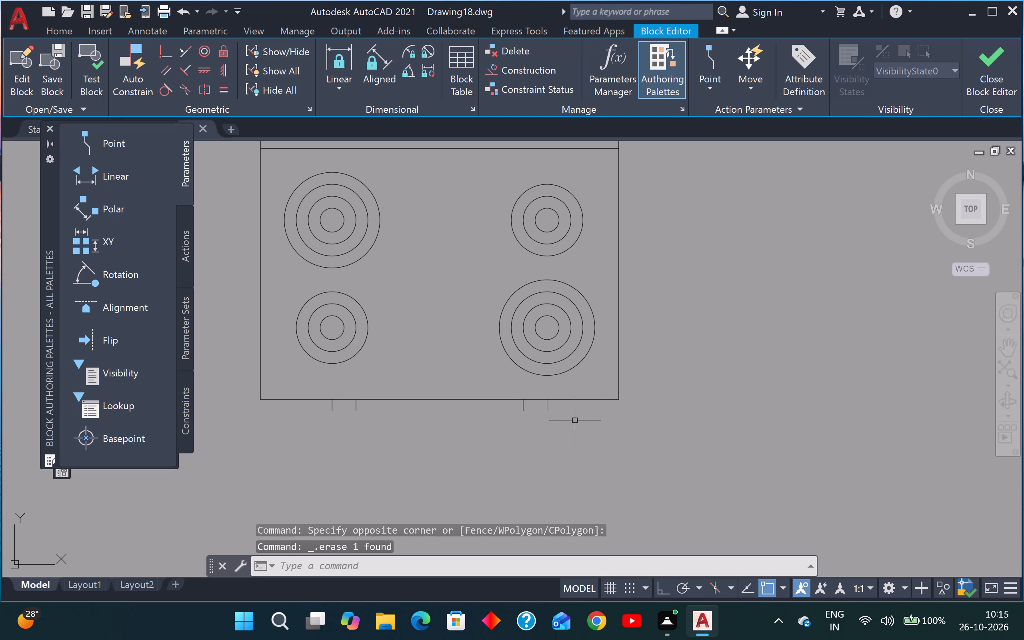
{"action": "scroll", "coordinate": [555, 416], "scroll_direction": "up", "scroll_amount": 3}
{"action": "left_click", "coordinate": [546, 384]}
{"action": "left_click", "coordinate": [414, 406]}
{"action": "key", "text": "Delete"}
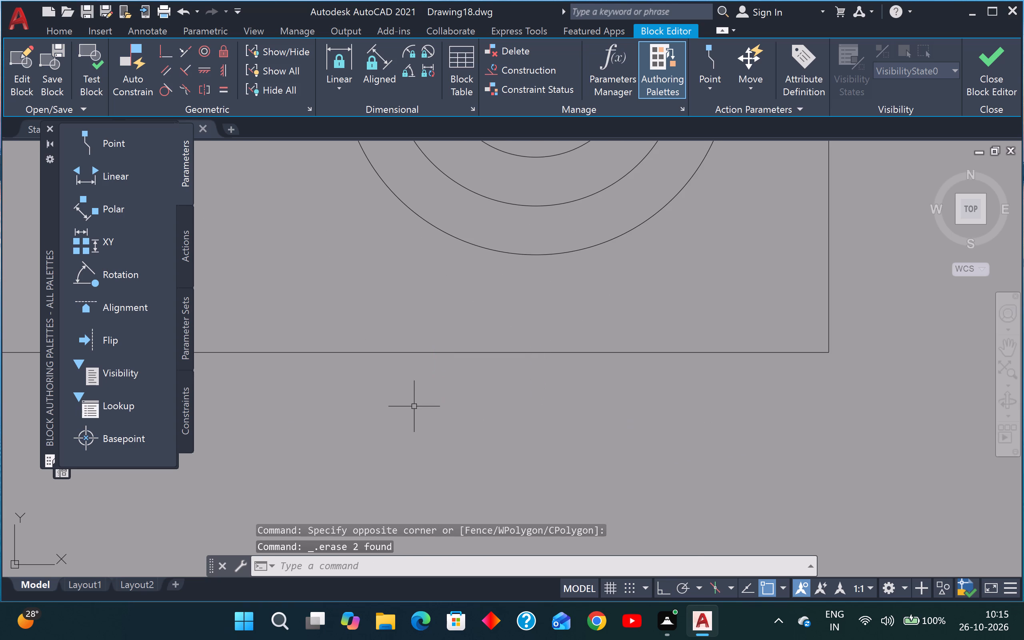
{"action": "scroll", "coordinate": [414, 406], "scroll_direction": "down", "scroll_amount": 4}
{"action": "scroll", "coordinate": [304, 408], "scroll_direction": "up", "scroll_amount": 4}
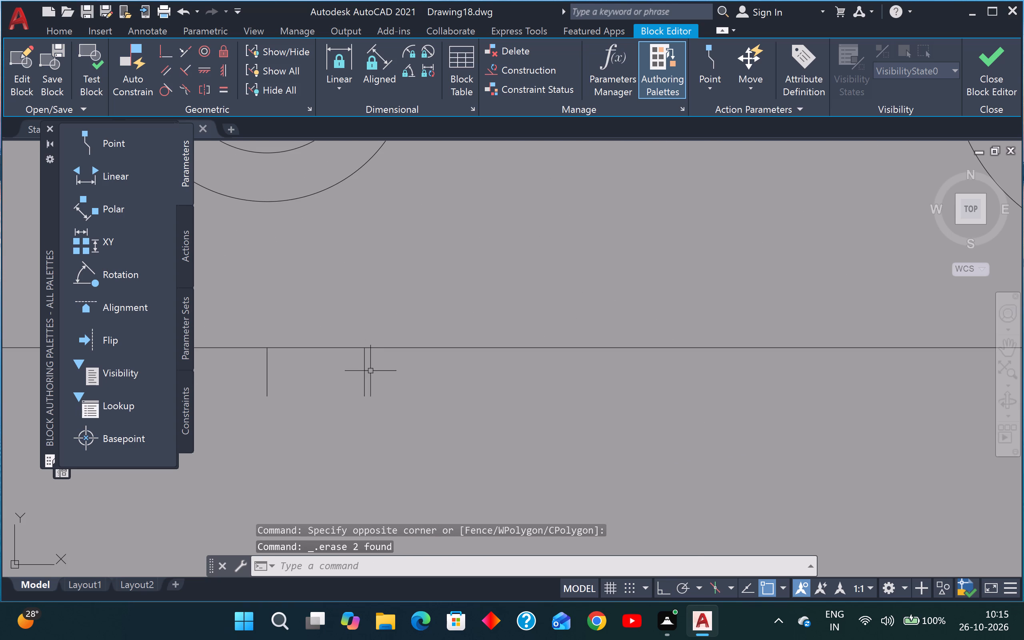
{"action": "left_click", "coordinate": [382, 366]}
{"action": "left_click", "coordinate": [241, 395]}
{"action": "key", "text": "Delete"}
{"action": "scroll", "coordinate": [306, 386], "scroll_direction": "down", "scroll_amount": 3}
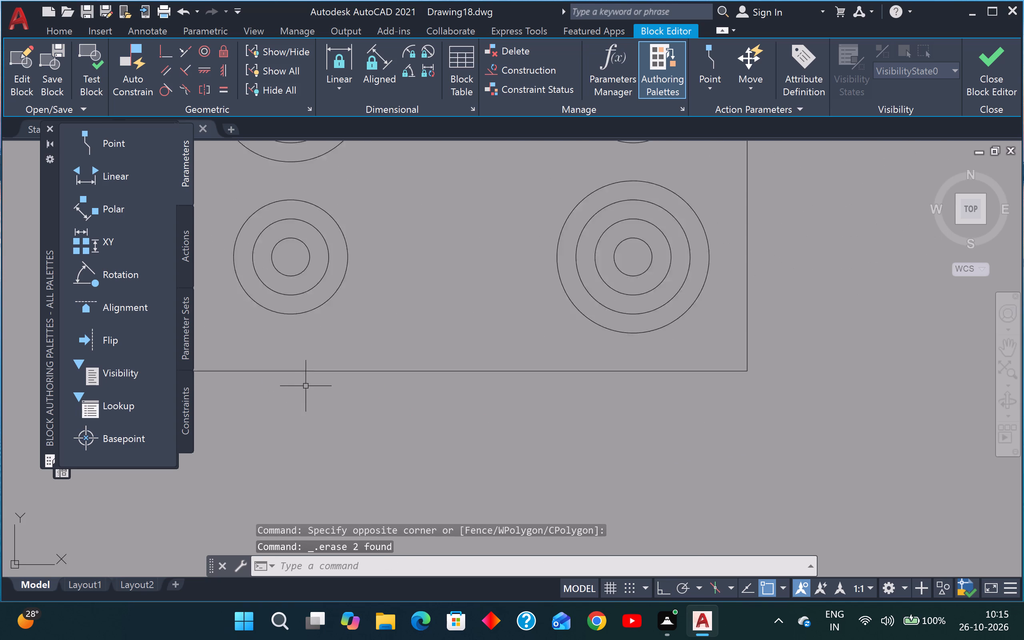
Scale the three circles of the range's upper-right burner freehand from a base point at the outer circle's lower-left edge.
{"action": "scroll", "coordinate": [316, 386], "scroll_direction": "down", "scroll_amount": 3}
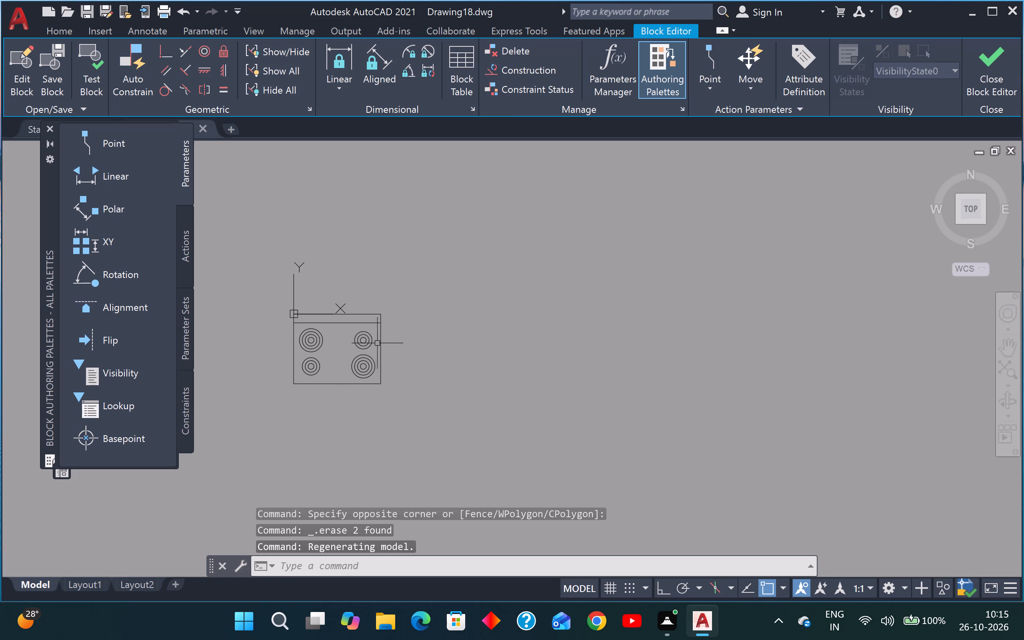
{"action": "scroll", "coordinate": [371, 341], "scroll_direction": "up", "scroll_amount": 2}
{"action": "left_click", "coordinate": [371, 308]}
{"action": "left_click", "coordinate": [334, 336]}
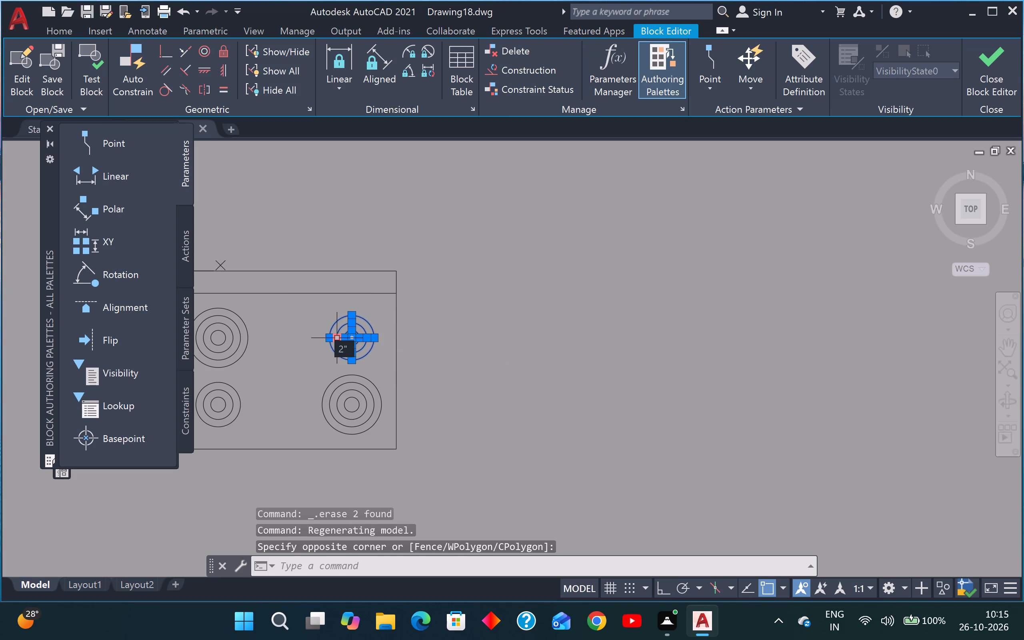
{"action": "type", "text": "sc"}
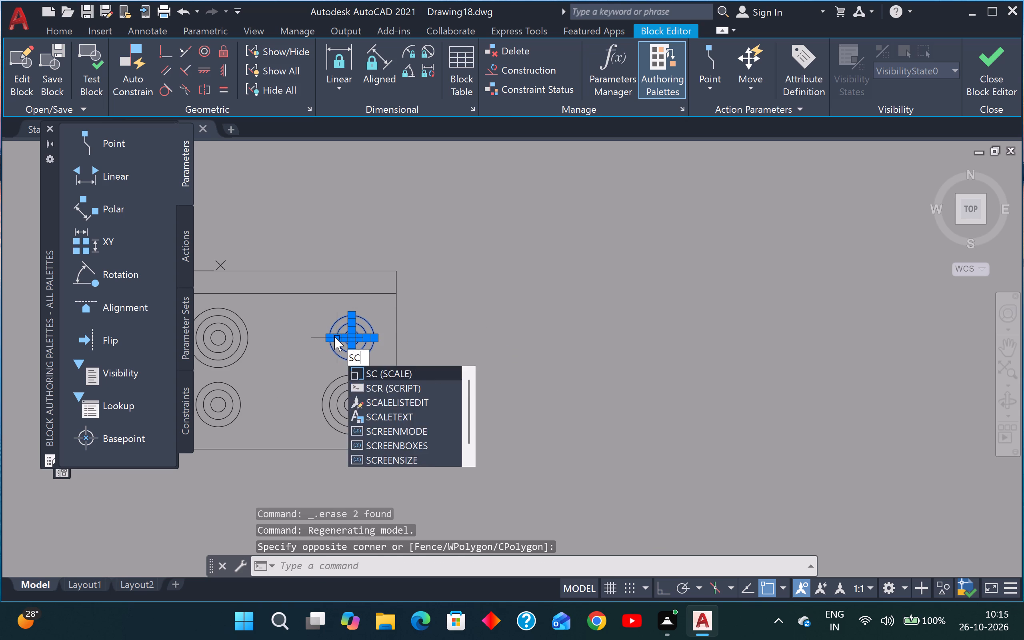
{"action": "key", "text": "space"}
{"action": "left_click", "coordinate": [331, 350]}
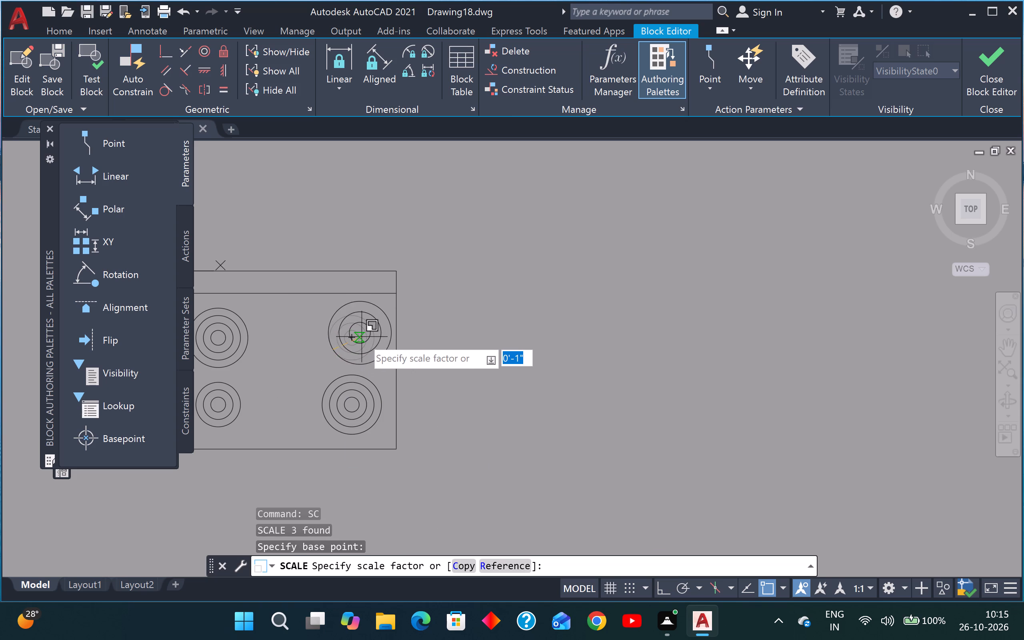
{"action": "left_click", "coordinate": [354, 341]}
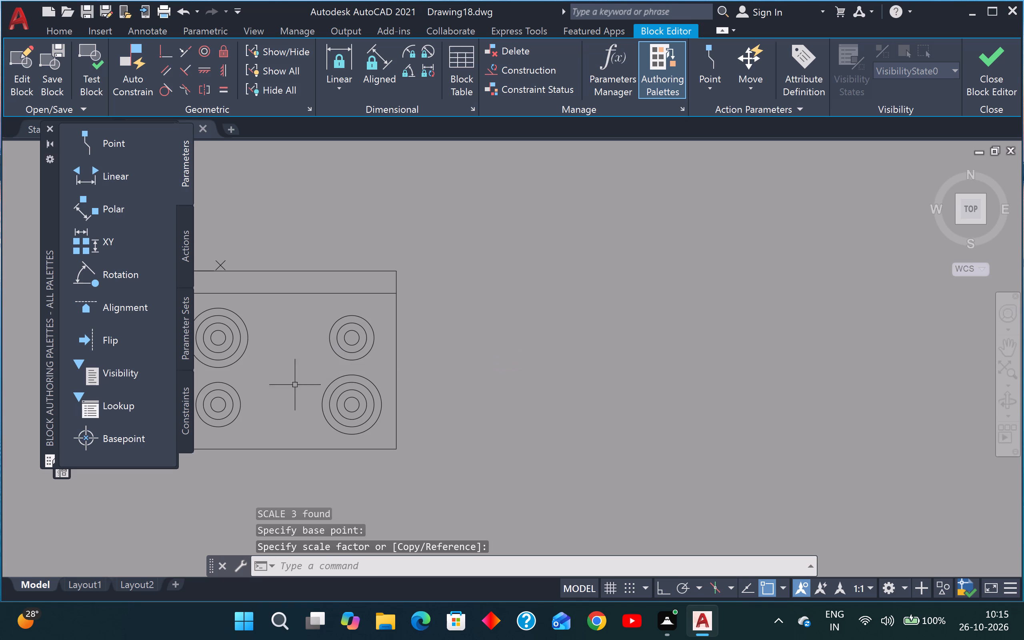
Scale the lower-left burner's three circles up slightly, freehand, from a base point at the outer circle's lower-left edge.
{"action": "scroll", "coordinate": [214, 439], "scroll_direction": "down", "scroll_amount": 1}
{"action": "middle_click_drag", "start_coordinate": [232, 435], "coordinate": [353, 402]}
{"action": "scroll", "coordinate": [326, 403], "scroll_direction": "up", "scroll_amount": 1}
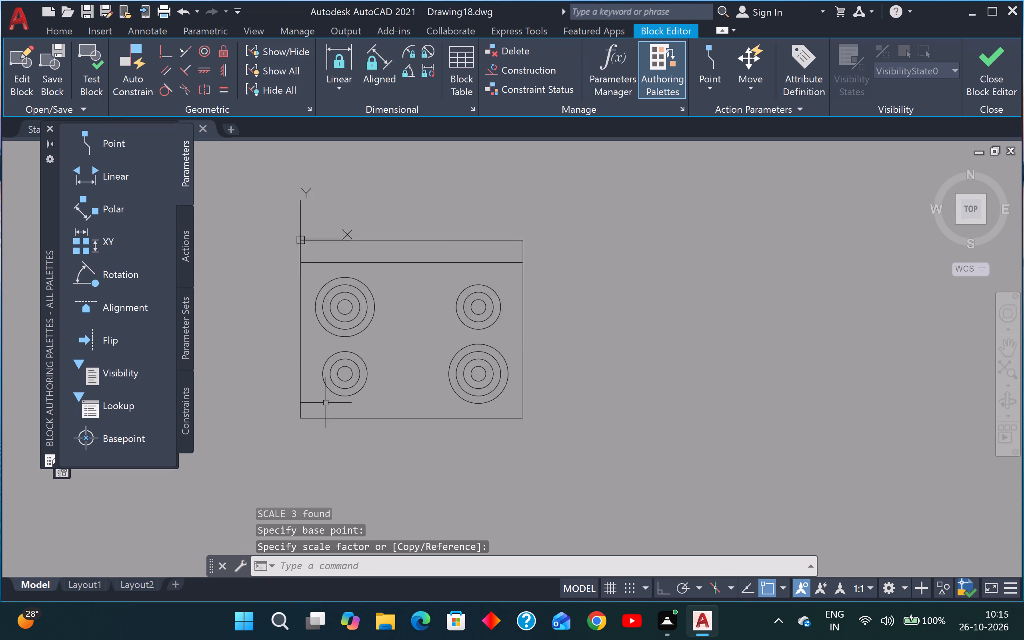
{"action": "scroll", "coordinate": [326, 403], "scroll_direction": "up", "scroll_amount": 2}
{"action": "left_click", "coordinate": [409, 260]}
{"action": "left_click", "coordinate": [353, 343]}
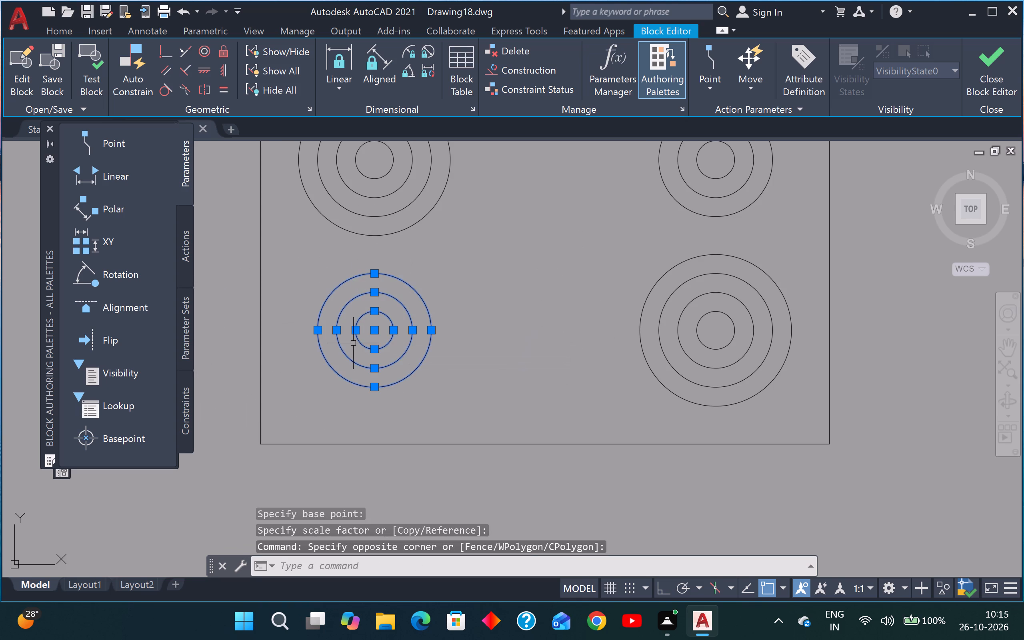
{"action": "key", "text": "s"}
{"action": "type", "text": "c"}
{"action": "key", "text": "space"}
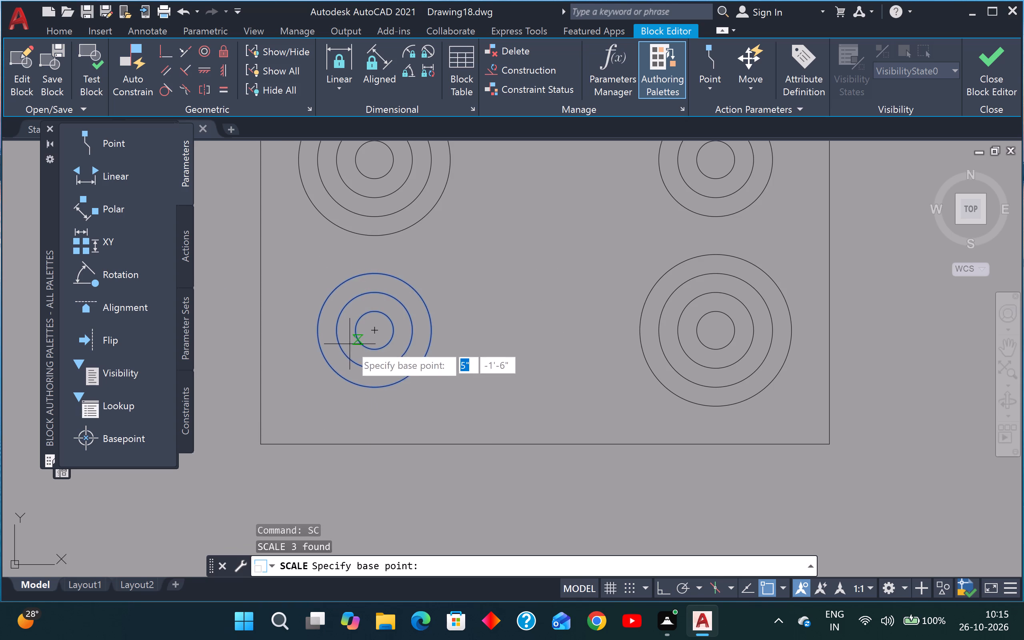
{"action": "left_click_drag", "start_coordinate": [323, 365], "coordinate": [331, 361]}
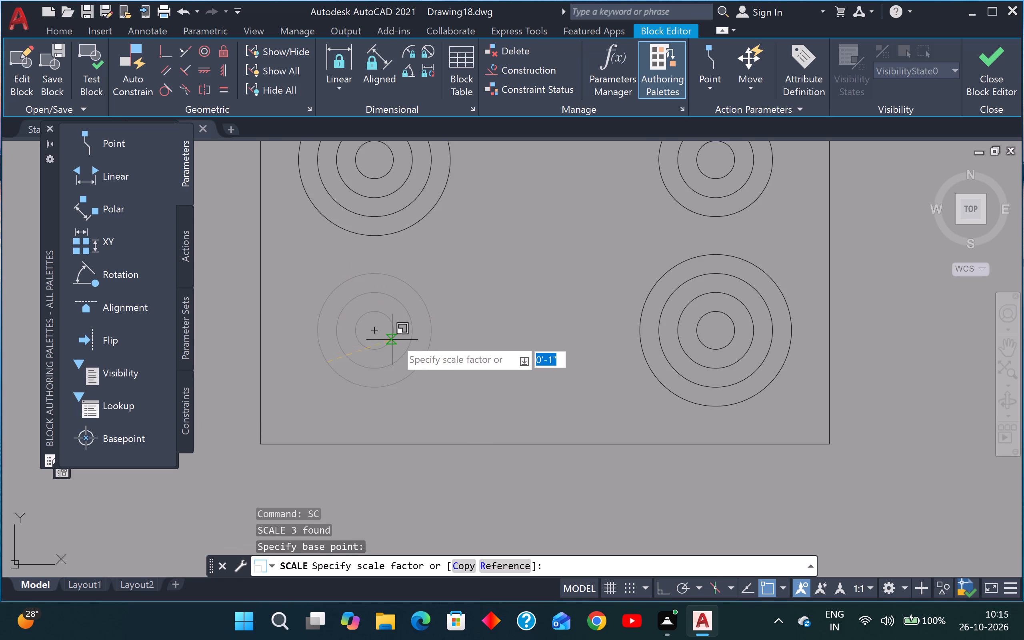
{"action": "left_click", "coordinate": [399, 361]}
Close the Block Editor, saving the changes to the range block.
{"action": "left_click", "coordinate": [992, 70]}
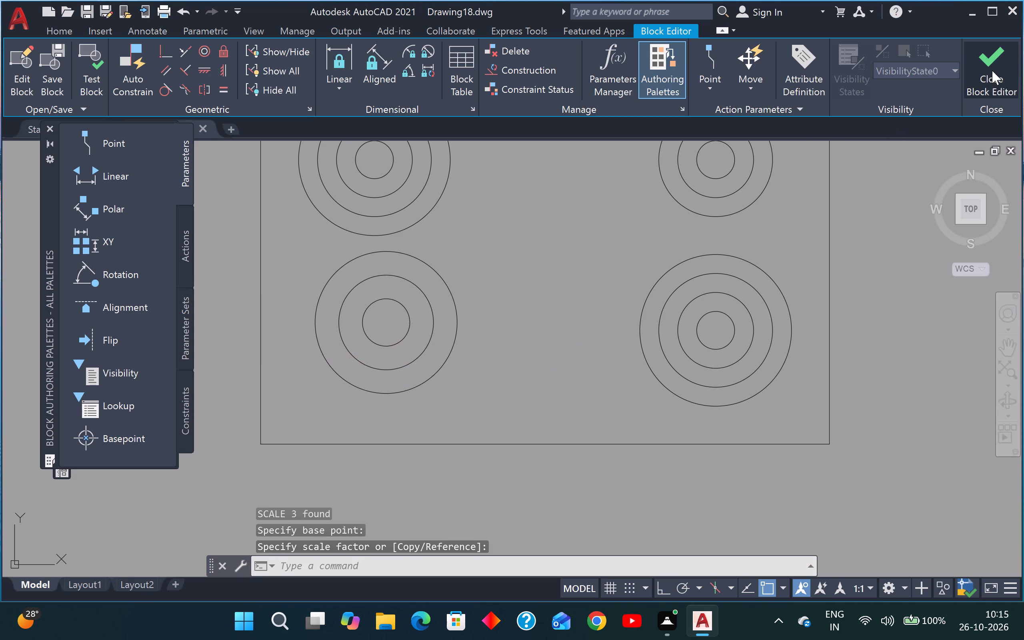
{"action": "left_click", "coordinate": [582, 278]}
{"action": "scroll", "coordinate": [570, 289], "scroll_direction": "down", "scroll_amount": 1}
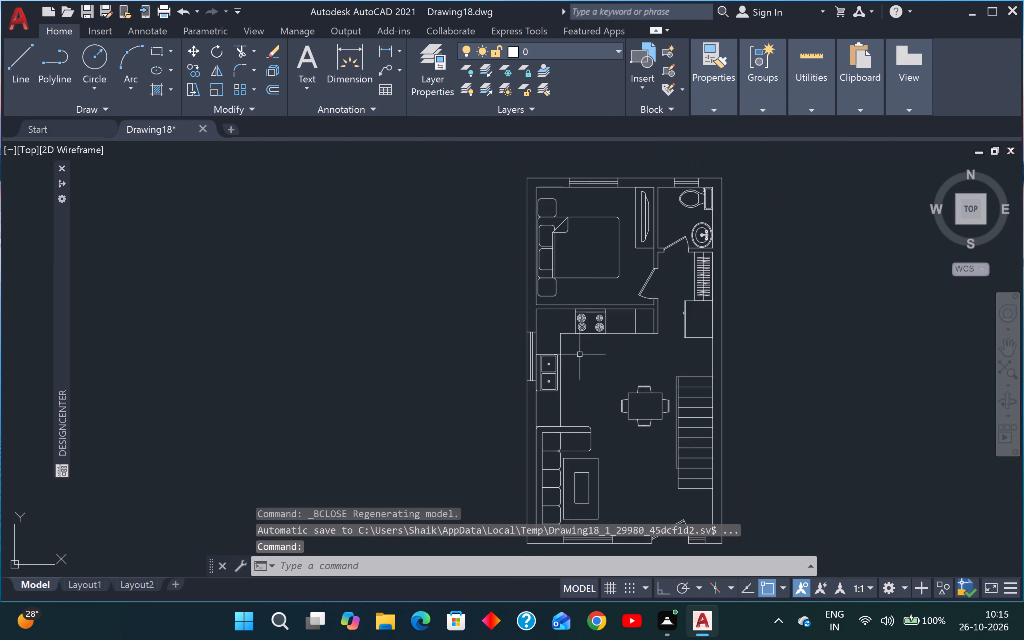
Start a hatch on the floor plan with the SOLID pattern.
{"action": "scroll", "coordinate": [556, 363], "scroll_direction": "up", "scroll_amount": 1}
{"action": "scroll", "coordinate": [626, 391], "scroll_direction": "down", "scroll_amount": 2}
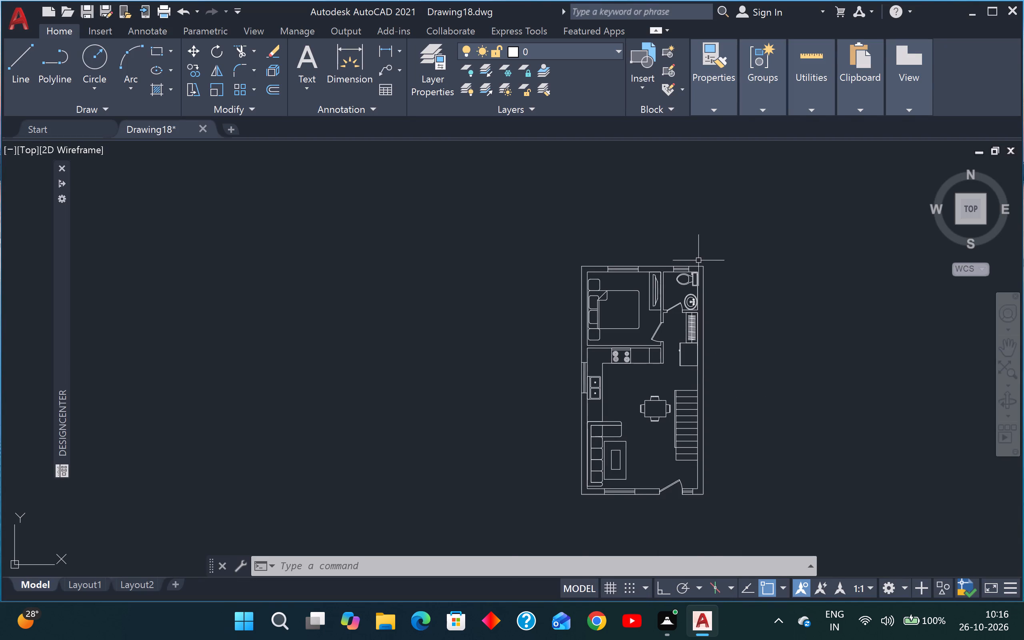
{"action": "scroll", "coordinate": [698, 260], "scroll_direction": "up", "scroll_amount": 2}
{"action": "type", "text": "h"}
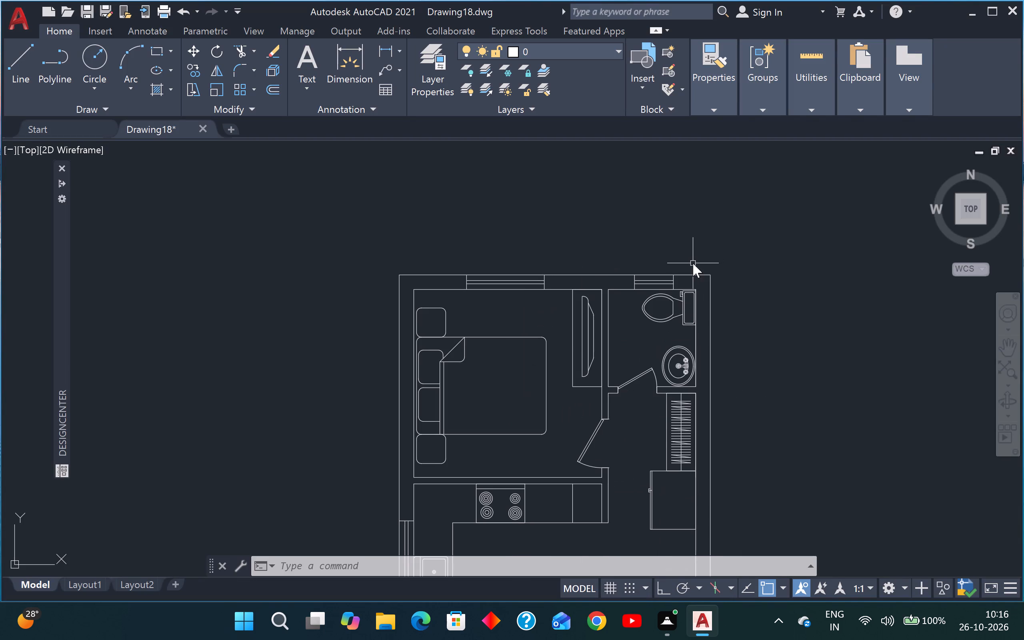
{"action": "key", "text": "space"}
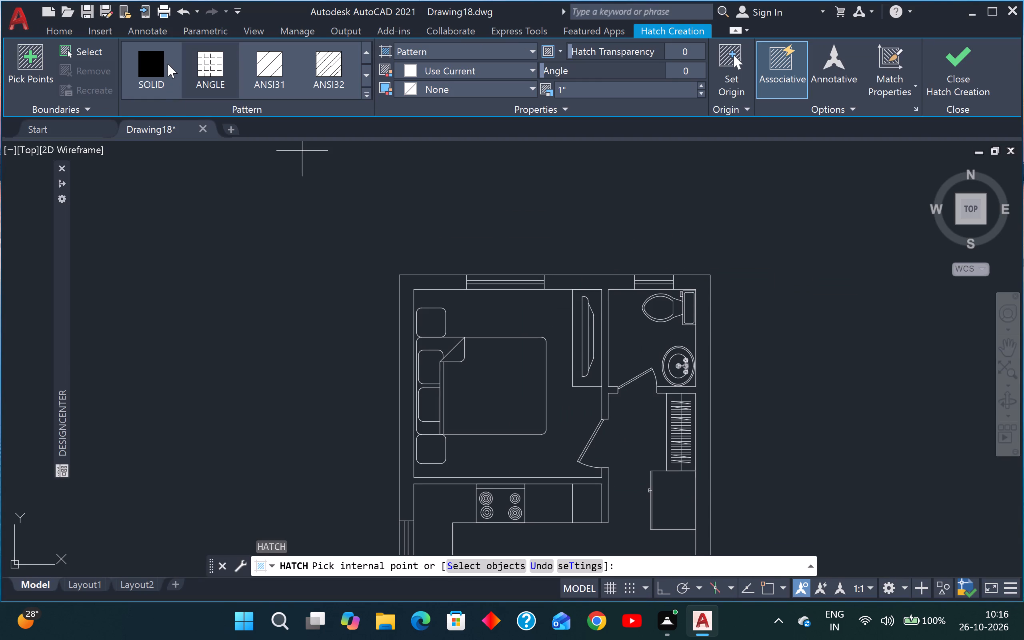
{"action": "left_click", "coordinate": [168, 64]}
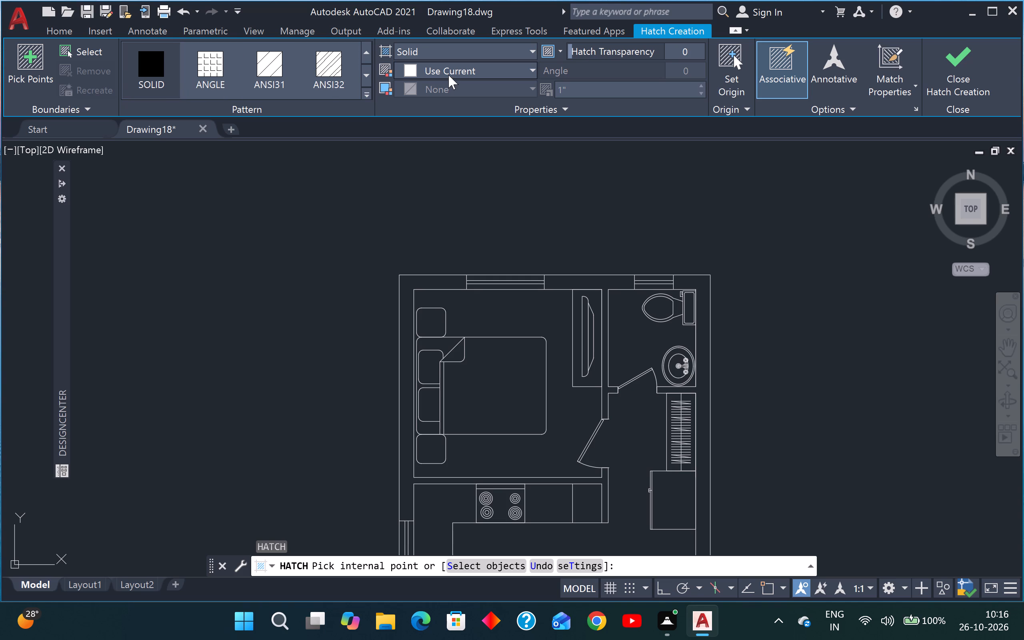
Open the full colour selection for the hatch and look through the DIC COLOR GUIDE(R) colour book for a suitable shade.
{"action": "left_click", "coordinate": [449, 74]}
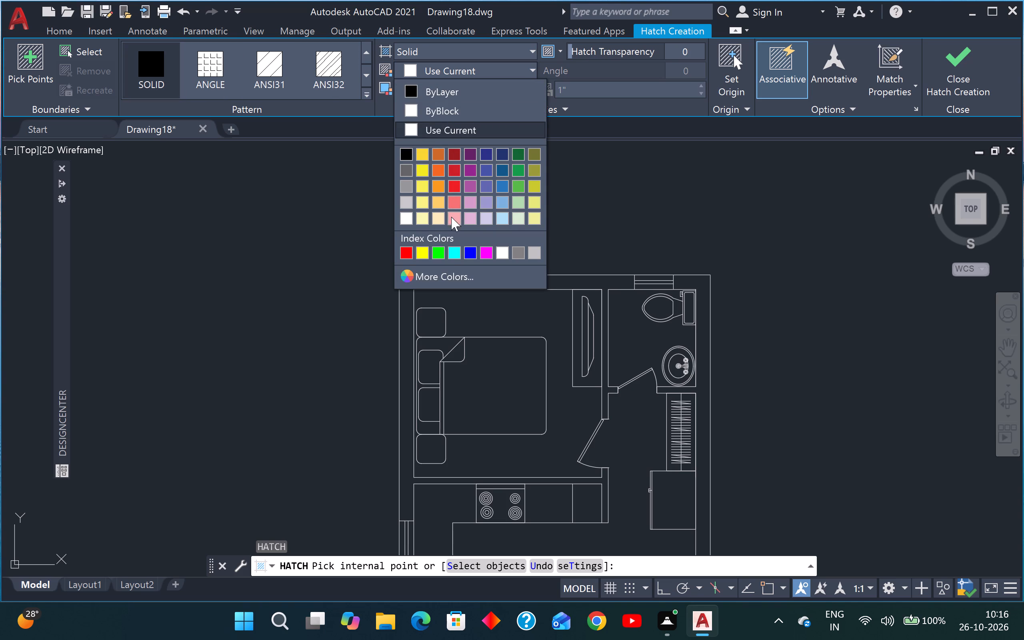
{"action": "left_click", "coordinate": [449, 274]}
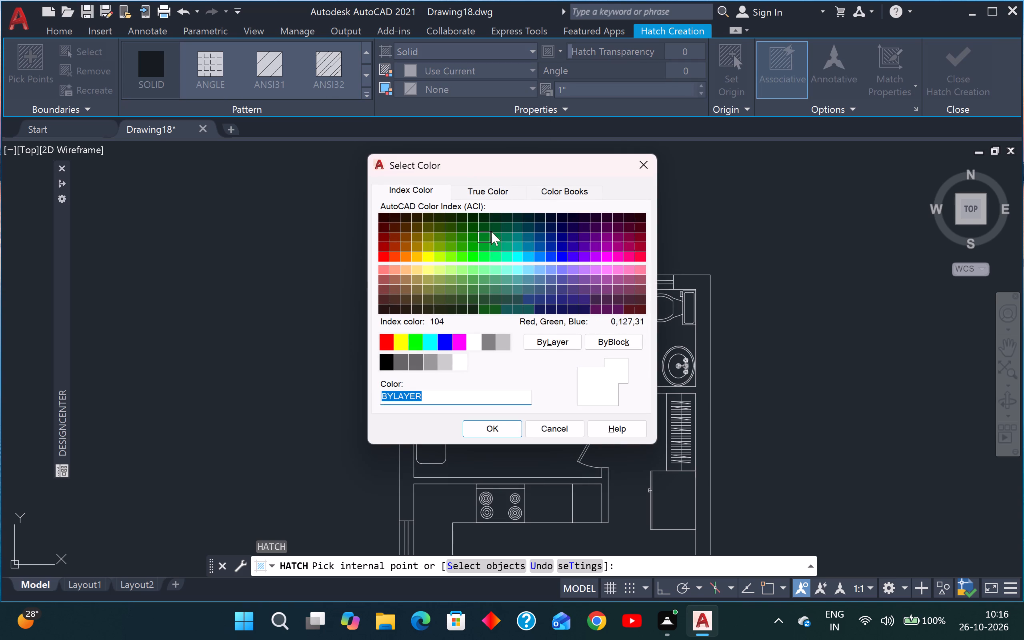
{"action": "left_click", "coordinate": [499, 193]}
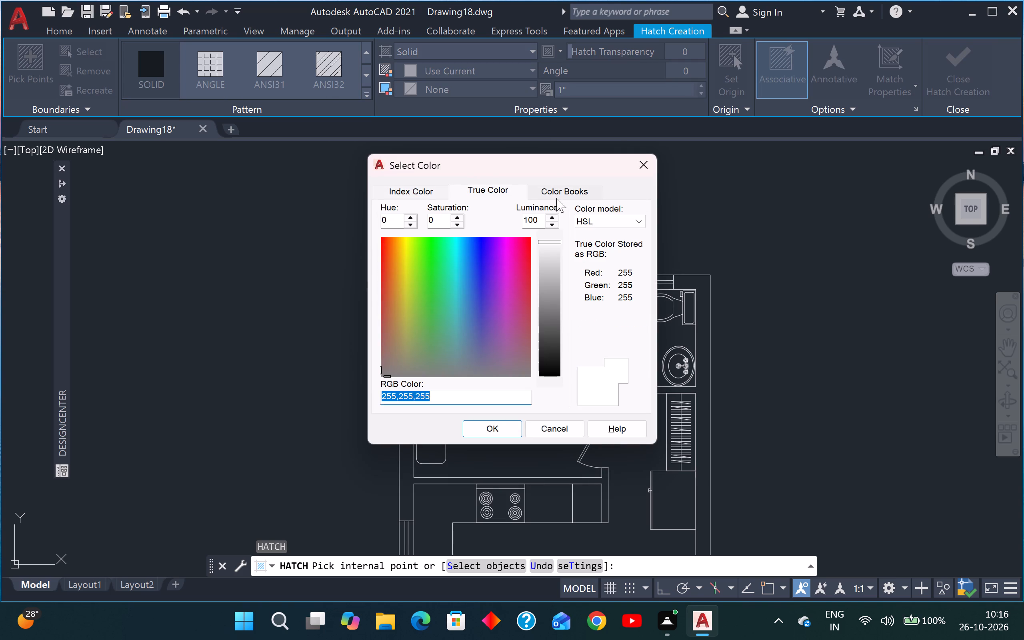
{"action": "left_click", "coordinate": [559, 196]}
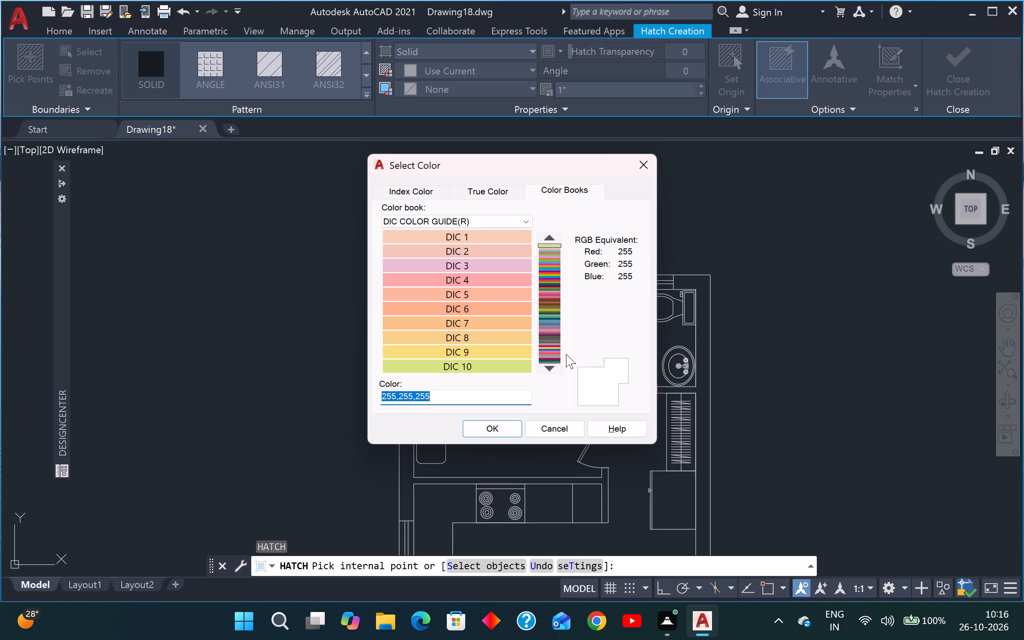
{"action": "left_click", "coordinate": [552, 357]}
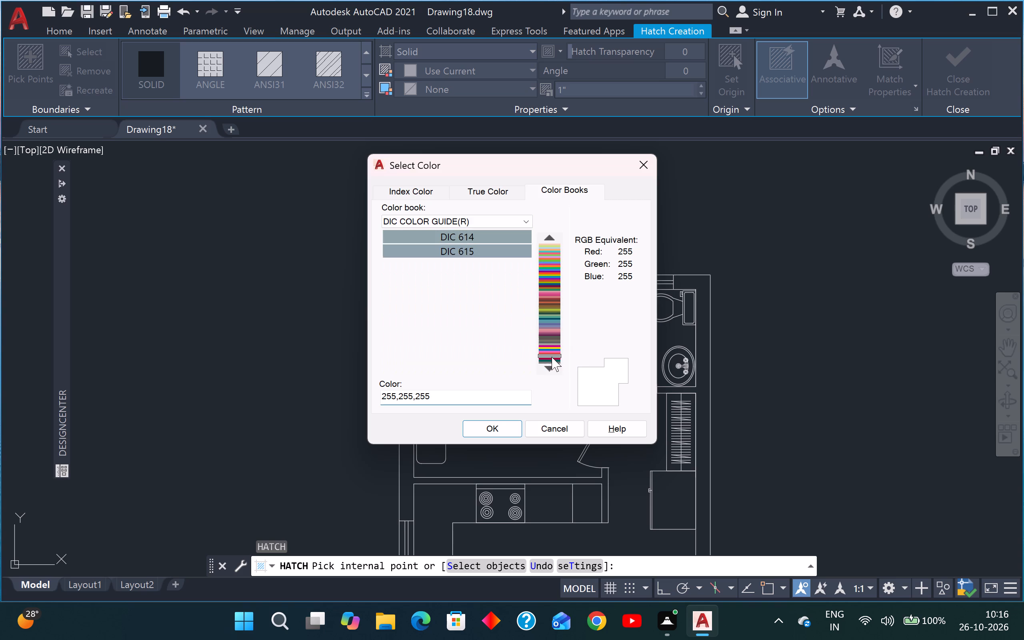
{"action": "left_click", "coordinate": [553, 366]}
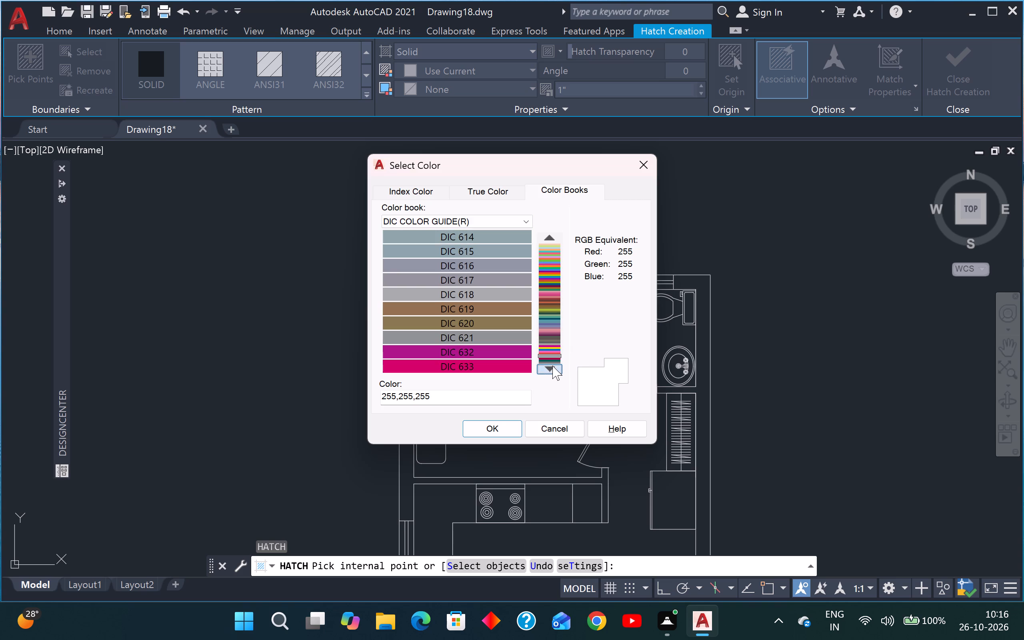
{"action": "double_click", "coordinate": [552, 366]}
{"action": "left_click", "coordinate": [552, 368]}
{"action": "left_click_drag", "start_coordinate": [551, 369], "coordinate": [550, 372]}
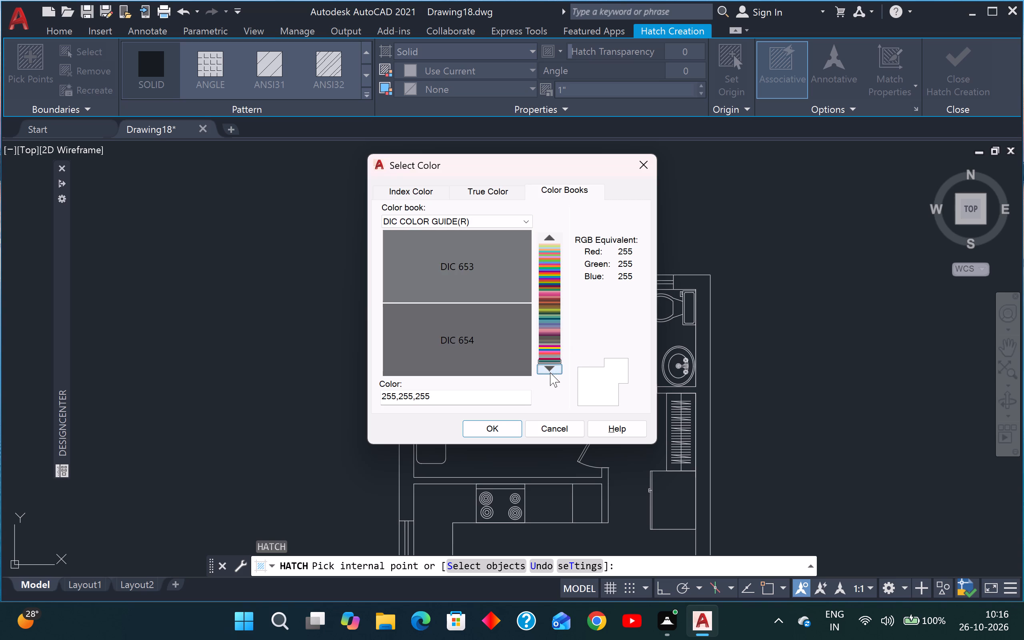
{"action": "left_click", "coordinate": [552, 370]}
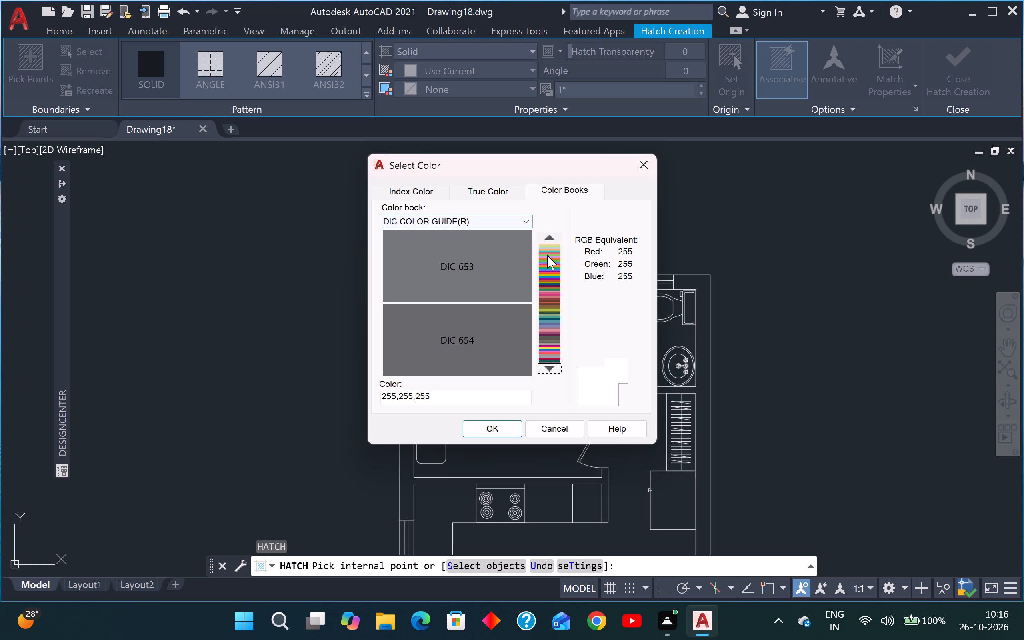
{"action": "left_click", "coordinate": [550, 262]}
{"action": "left_click", "coordinate": [552, 292]}
{"action": "left_click", "coordinate": [557, 316]}
{"action": "left_click", "coordinate": [554, 323]}
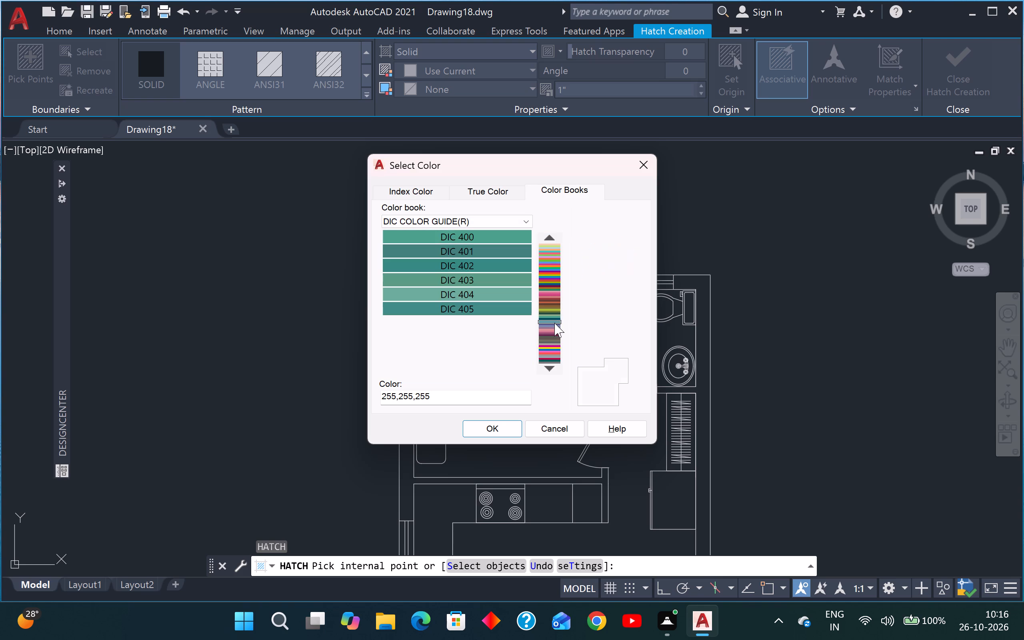
{"action": "left_click", "coordinate": [554, 232]}
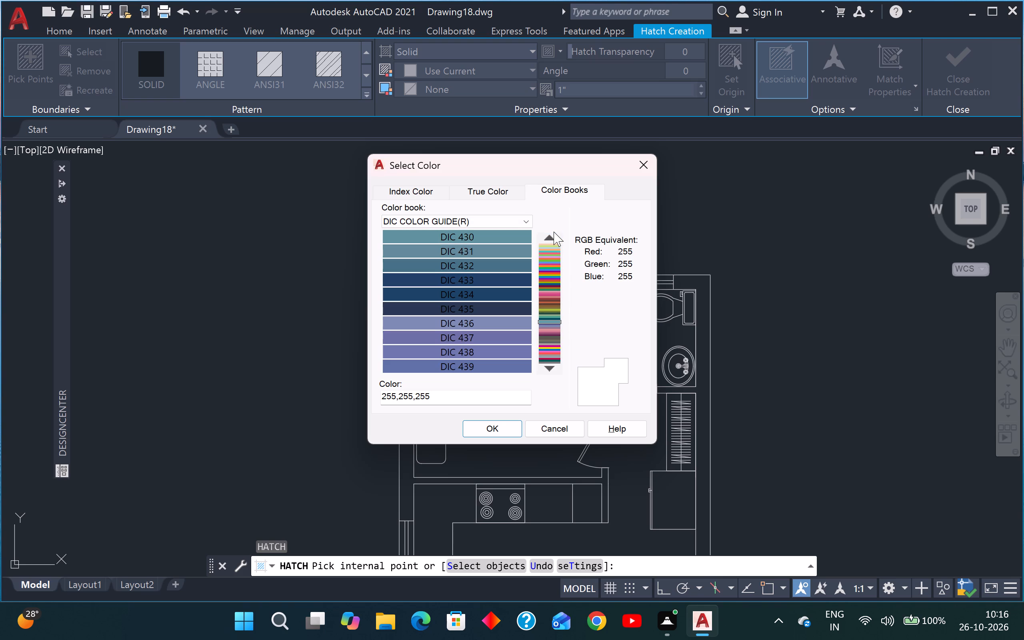
Look through the PANTONE f + h Cotton colour book for a suitable hatch colour.
{"action": "left_click", "coordinate": [507, 213]}
{"action": "left_click", "coordinate": [506, 216]}
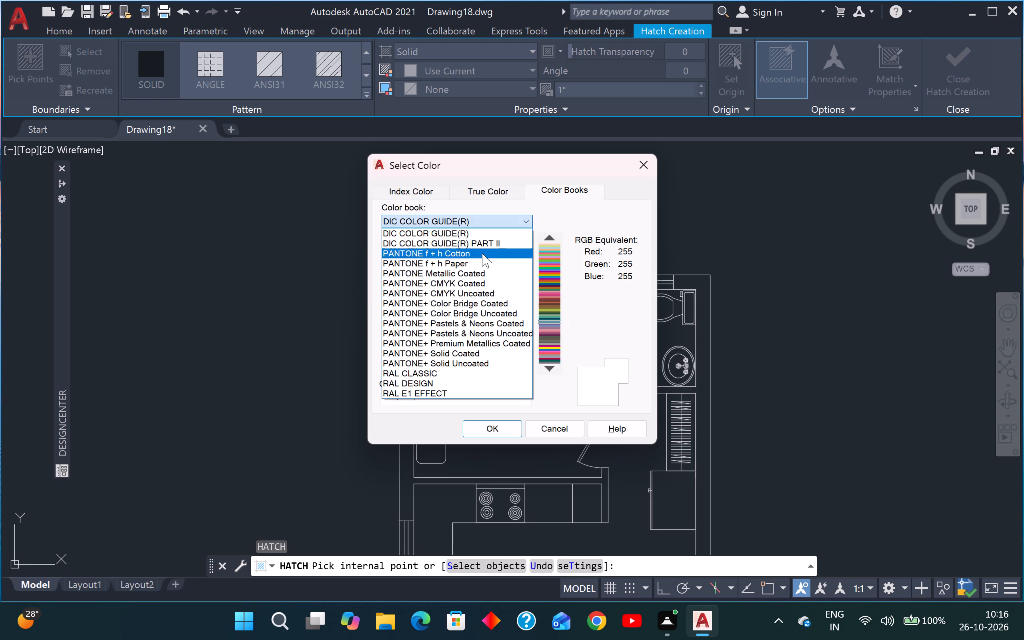
{"action": "left_click", "coordinate": [474, 249]}
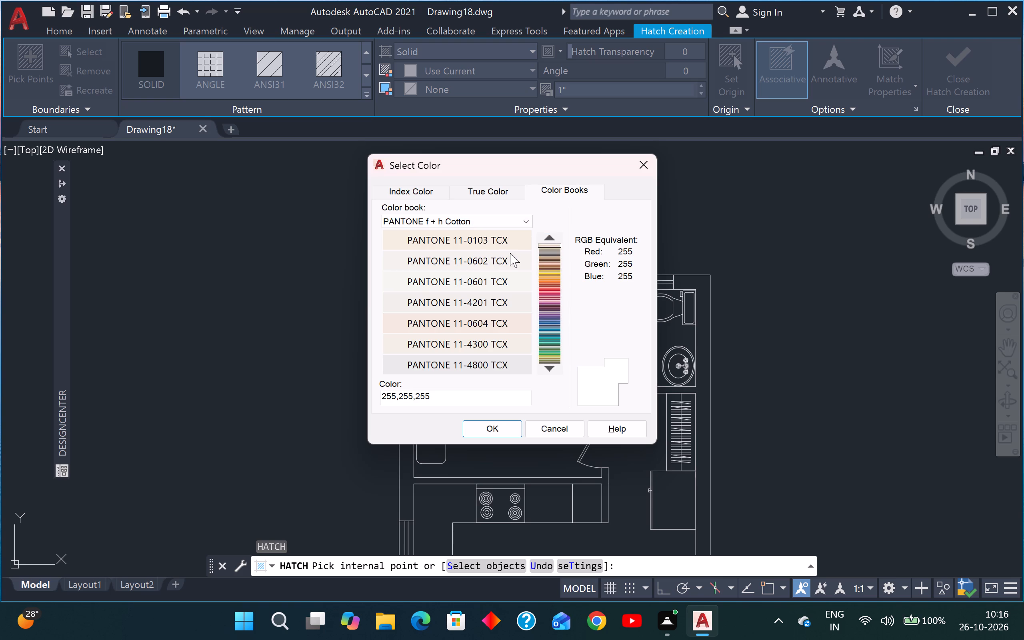
{"action": "left_click", "coordinate": [552, 253]}
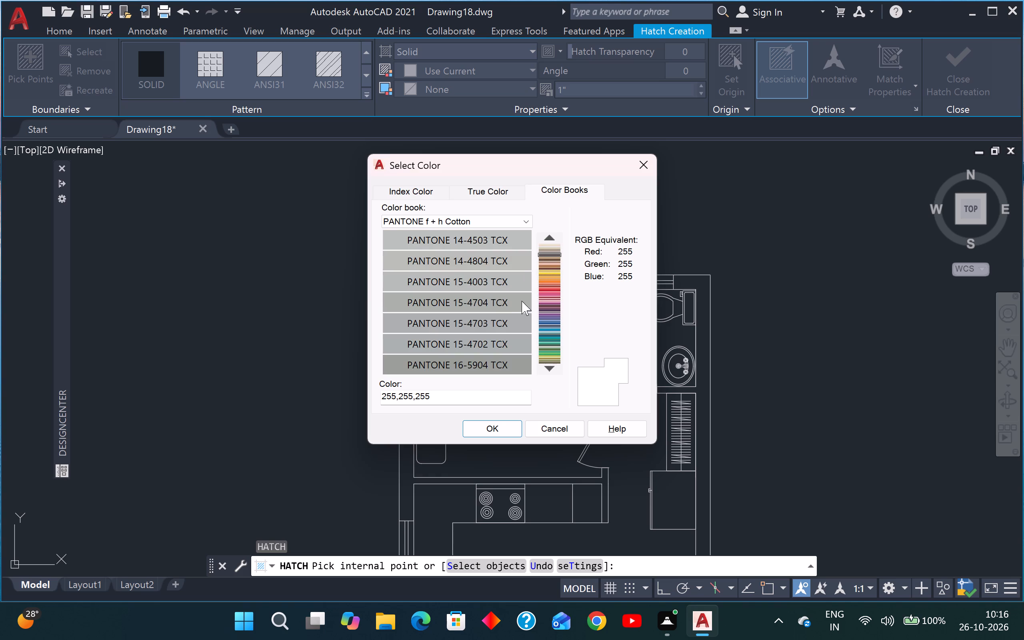
{"action": "left_click", "coordinate": [552, 333]}
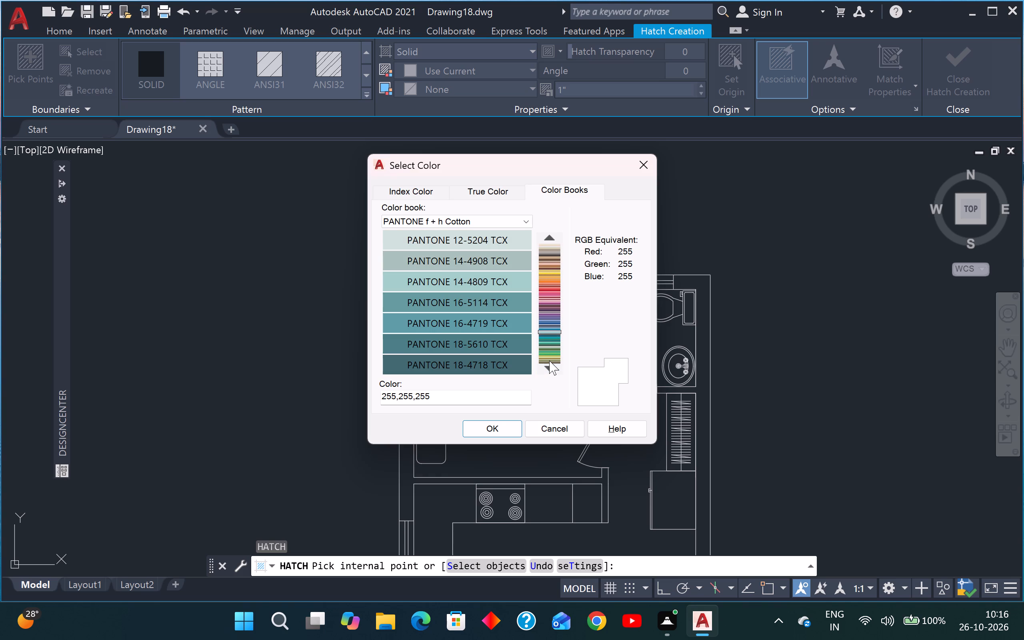
{"action": "left_click", "coordinate": [549, 360]}
{"action": "left_click", "coordinate": [549, 364]}
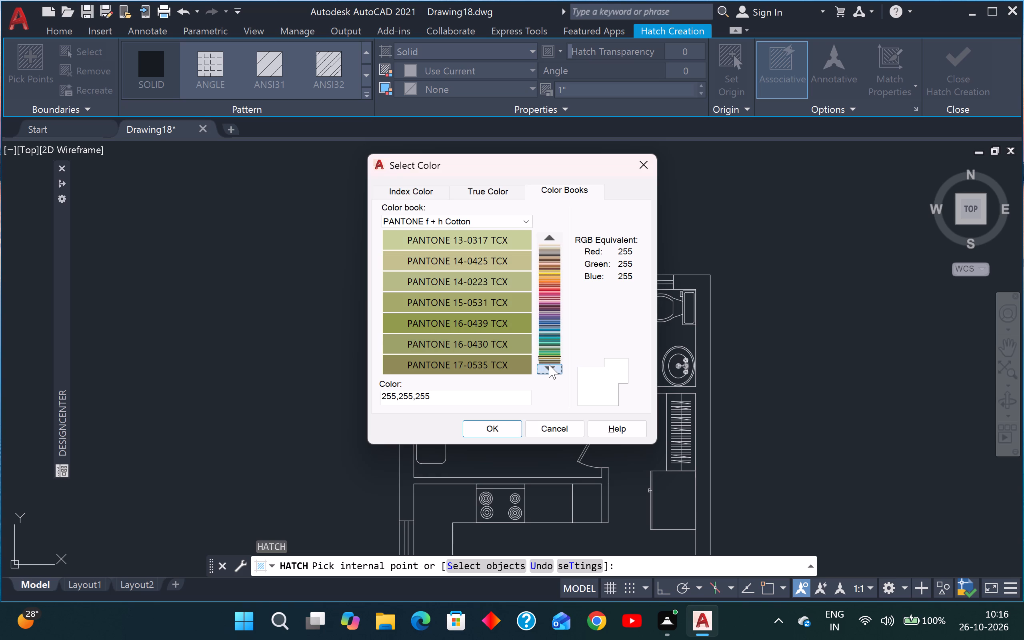
{"action": "left_click", "coordinate": [551, 367]}
{"action": "triple_click", "coordinate": [551, 367]}
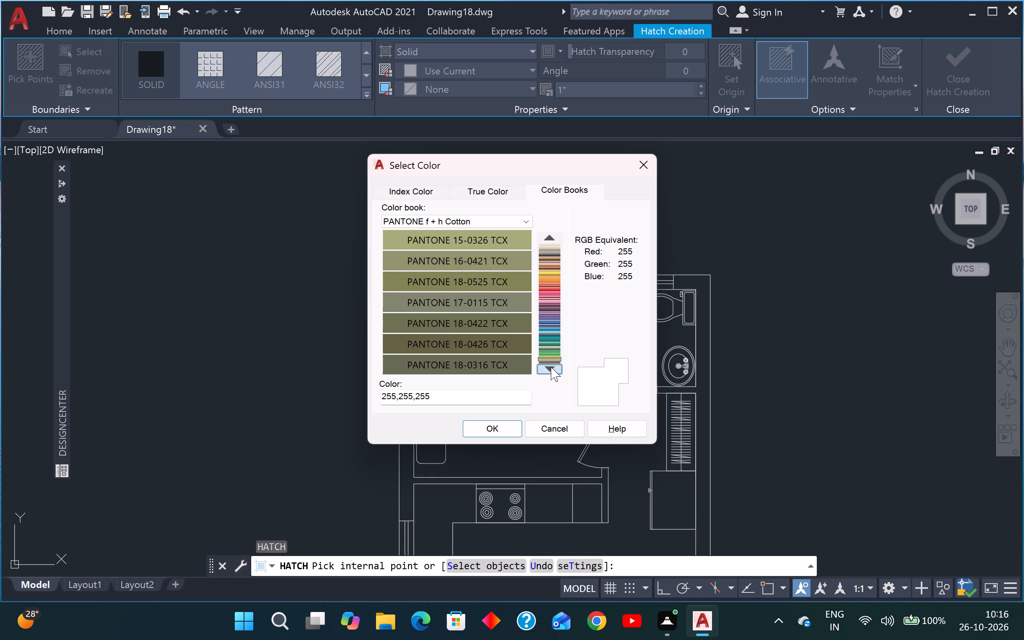
{"action": "triple_click", "coordinate": [551, 367]}
{"action": "triple_click", "coordinate": [551, 367]}
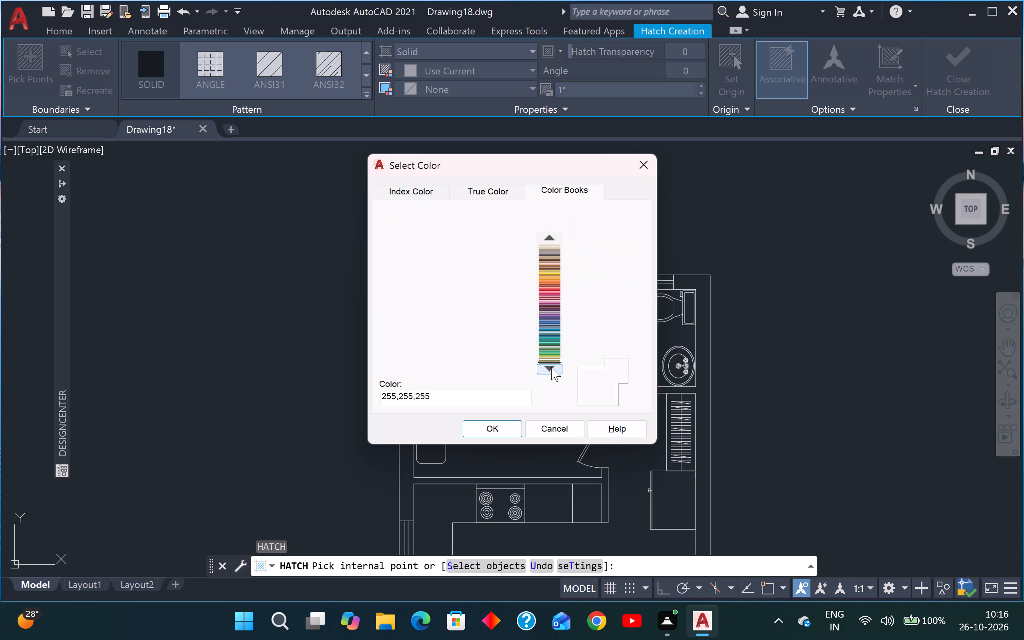
{"action": "triple_click", "coordinate": [551, 367]}
{"action": "double_click", "coordinate": [552, 367]}
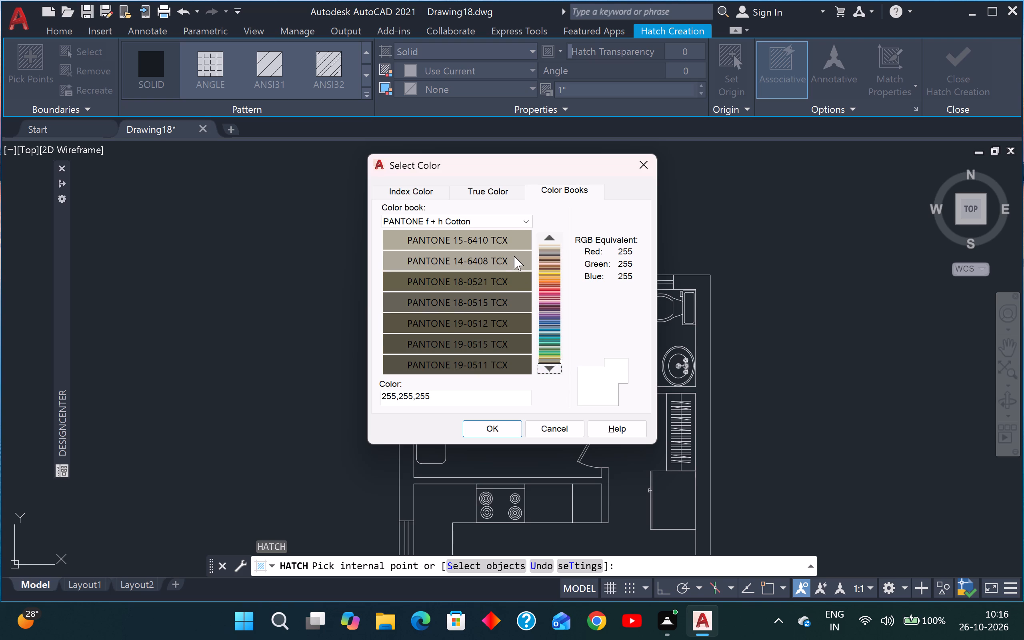
Set the hatch colour to PANTONE Black 6 CP from the PANTONE+ Color Bridge Coated colour book.
{"action": "left_click", "coordinate": [505, 222]}
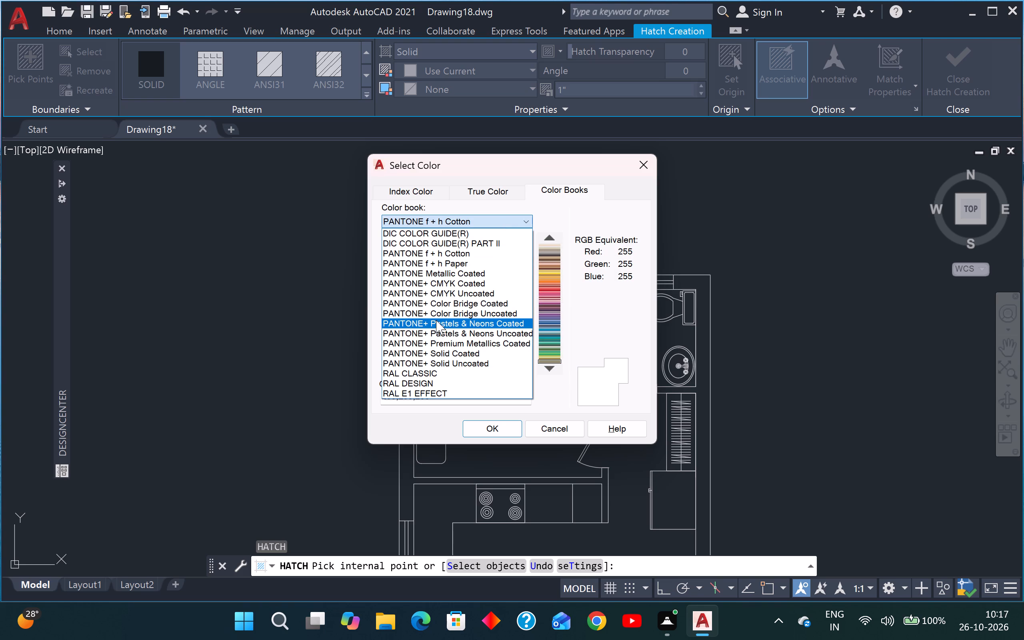
{"action": "left_click", "coordinate": [444, 300]}
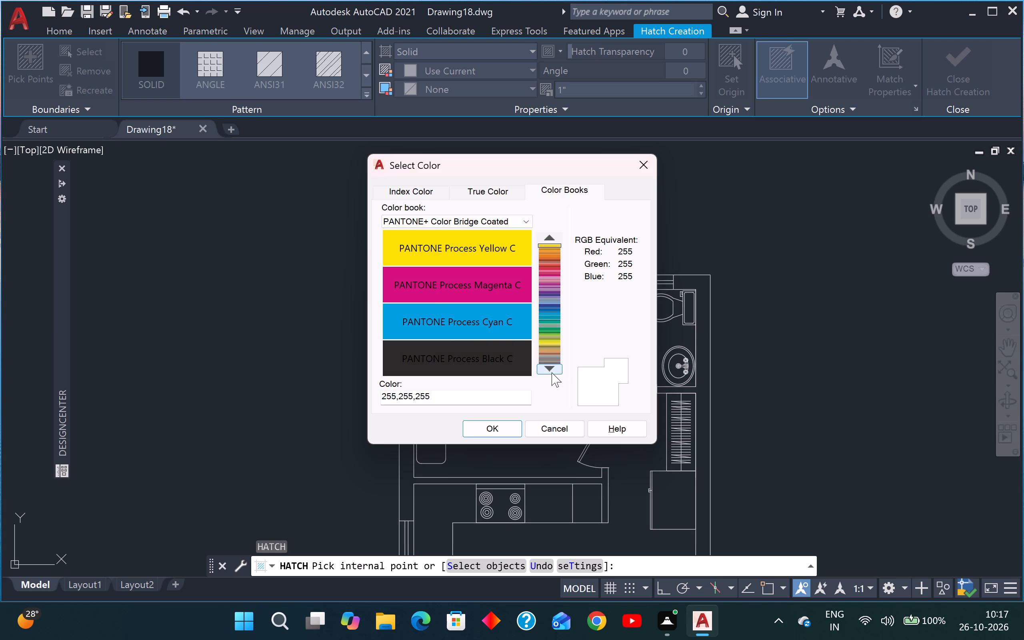
{"action": "left_click", "coordinate": [552, 372]}
{"action": "double_click", "coordinate": [552, 369]}
{"action": "left_click", "coordinate": [551, 369]}
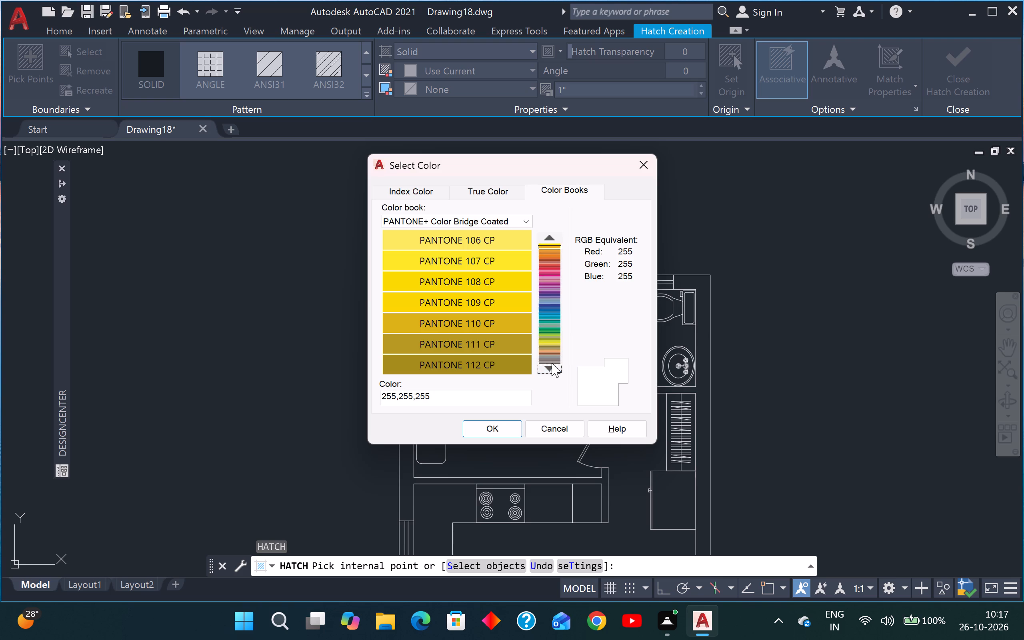
{"action": "left_click", "coordinate": [552, 363]}
{"action": "left_click", "coordinate": [550, 372]}
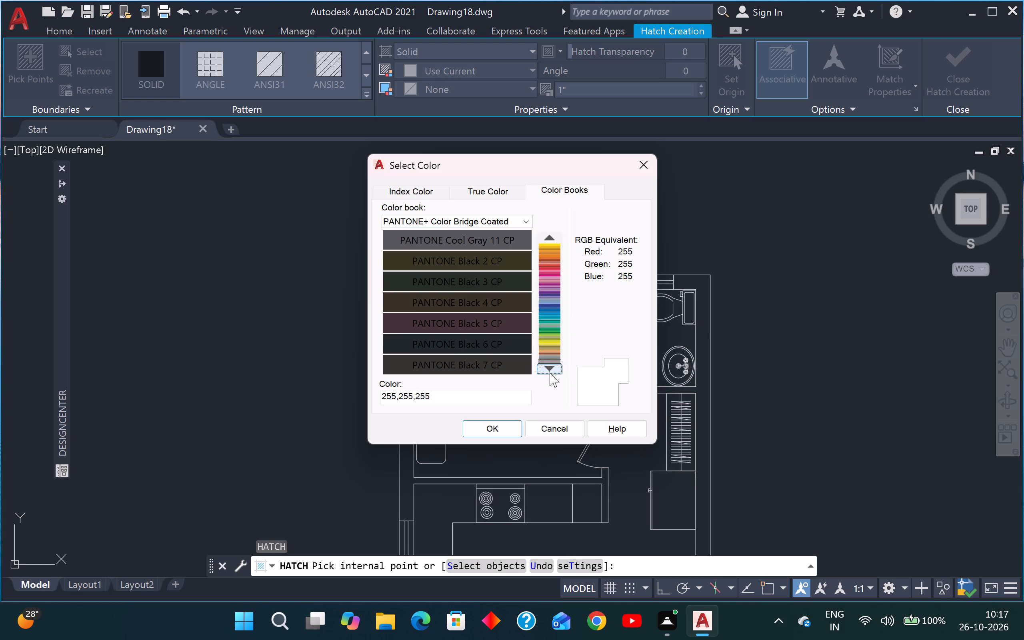
{"action": "left_click", "coordinate": [550, 372]}
{"action": "left_click", "coordinate": [549, 372]}
{"action": "left_click", "coordinate": [547, 372]}
{"action": "left_click", "coordinate": [497, 344]}
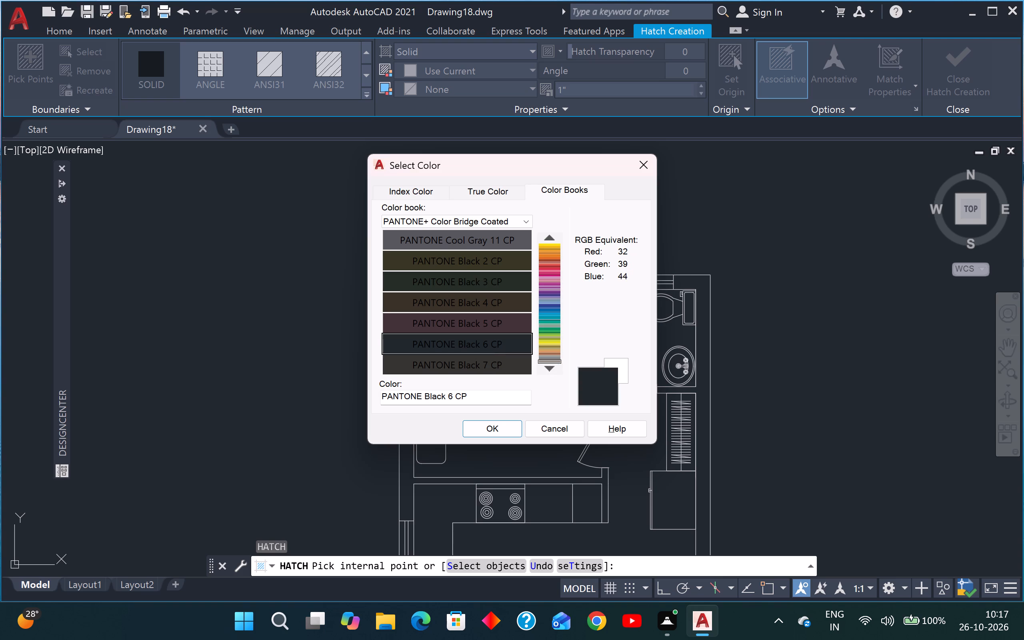
{"action": "left_click", "coordinate": [487, 430]}
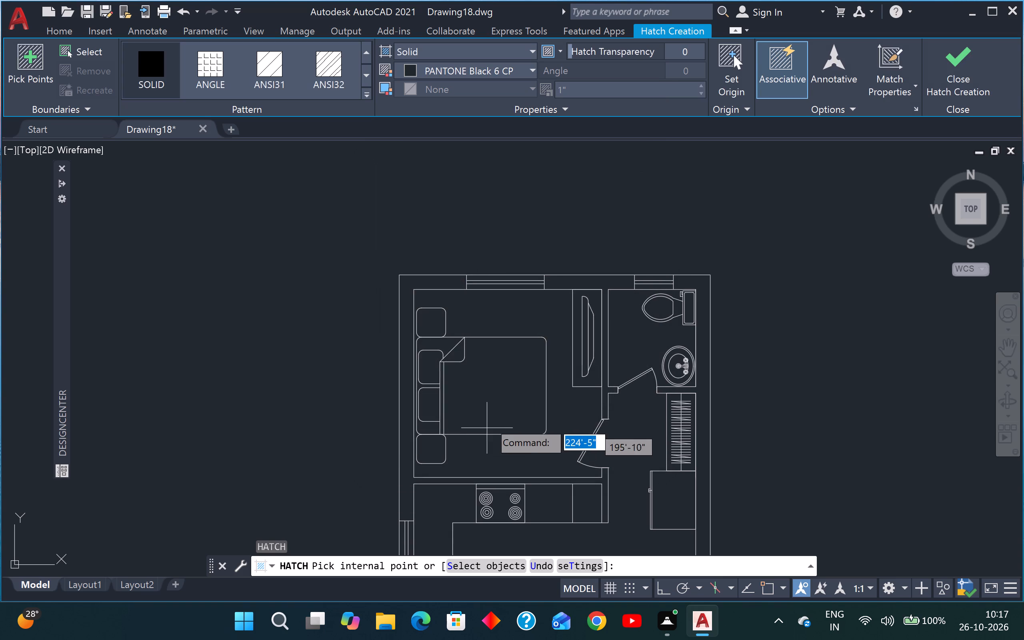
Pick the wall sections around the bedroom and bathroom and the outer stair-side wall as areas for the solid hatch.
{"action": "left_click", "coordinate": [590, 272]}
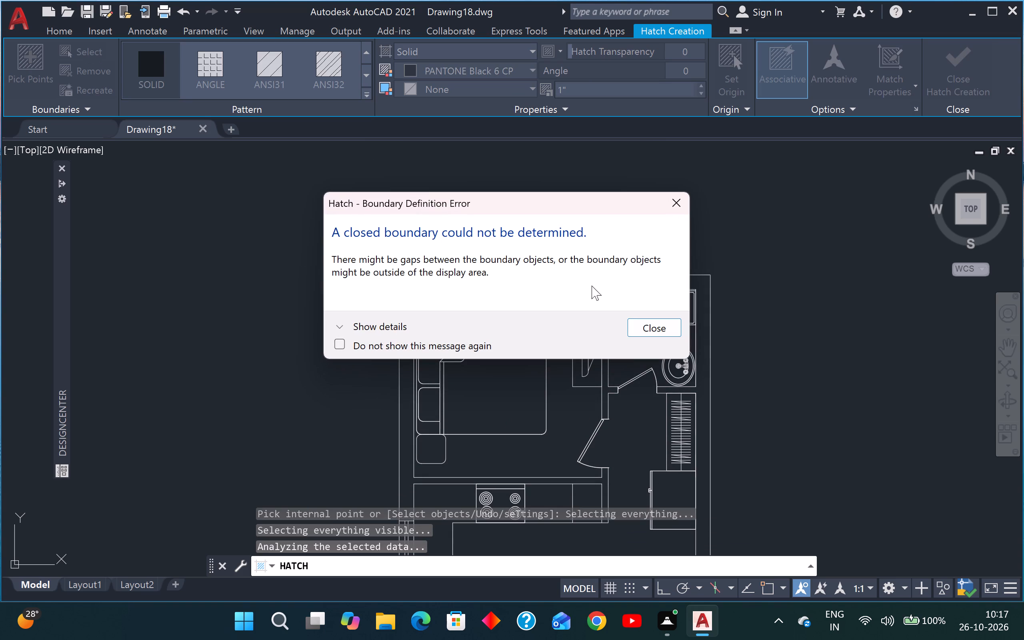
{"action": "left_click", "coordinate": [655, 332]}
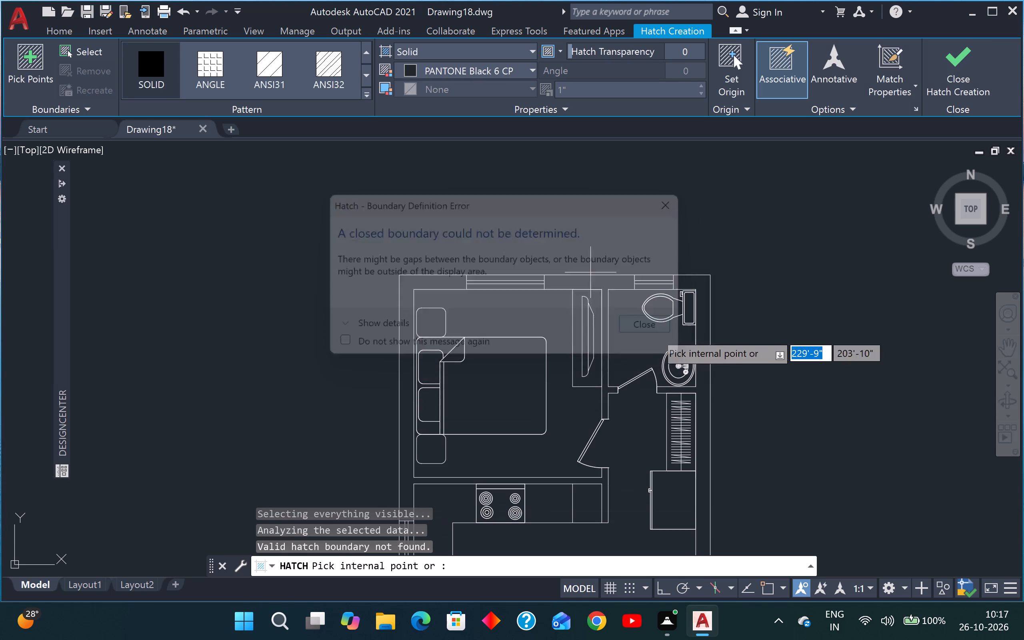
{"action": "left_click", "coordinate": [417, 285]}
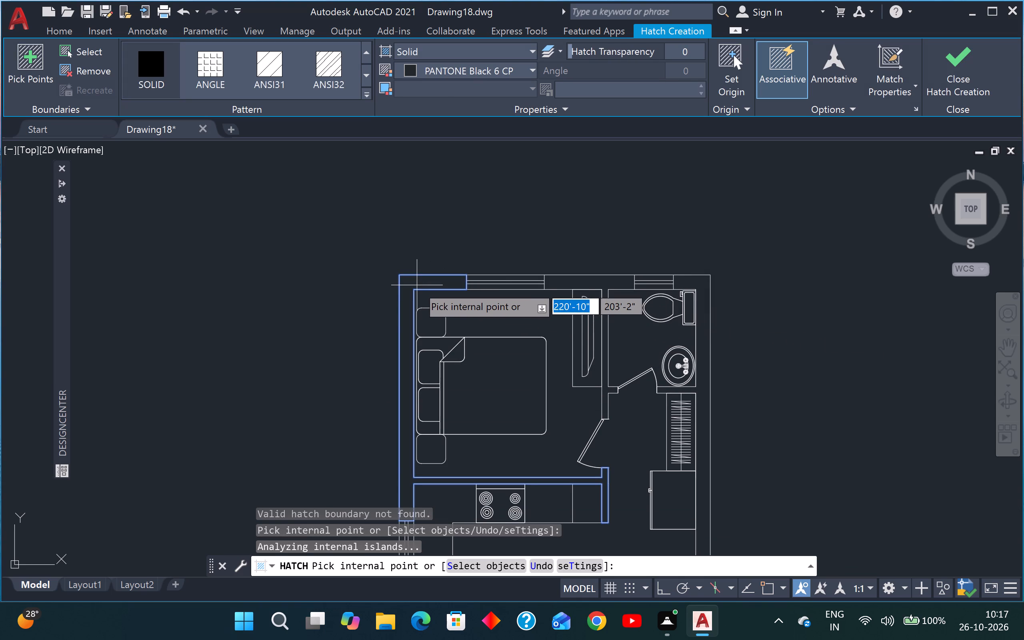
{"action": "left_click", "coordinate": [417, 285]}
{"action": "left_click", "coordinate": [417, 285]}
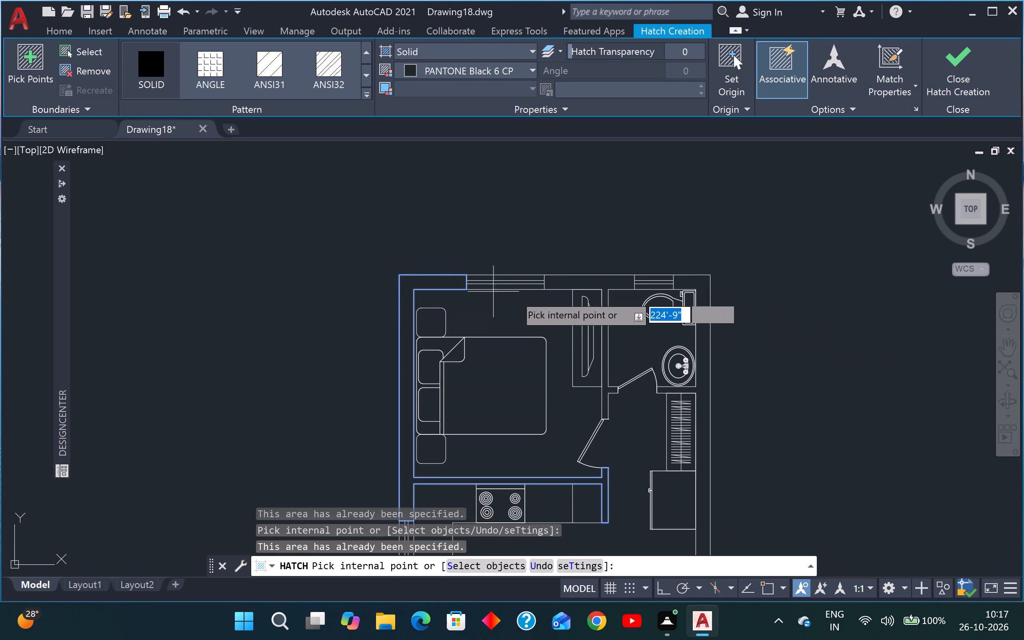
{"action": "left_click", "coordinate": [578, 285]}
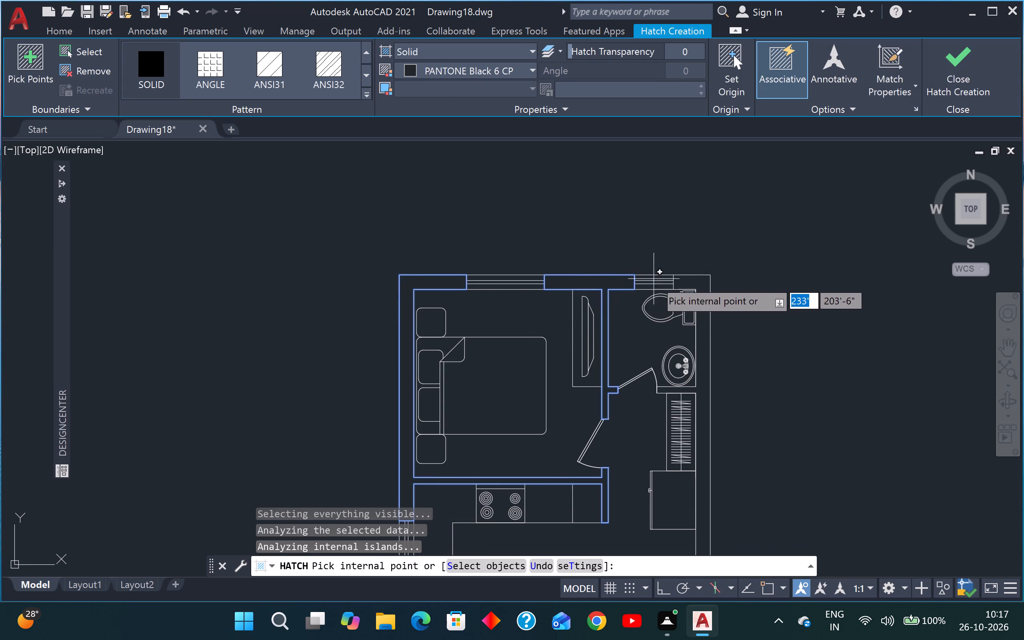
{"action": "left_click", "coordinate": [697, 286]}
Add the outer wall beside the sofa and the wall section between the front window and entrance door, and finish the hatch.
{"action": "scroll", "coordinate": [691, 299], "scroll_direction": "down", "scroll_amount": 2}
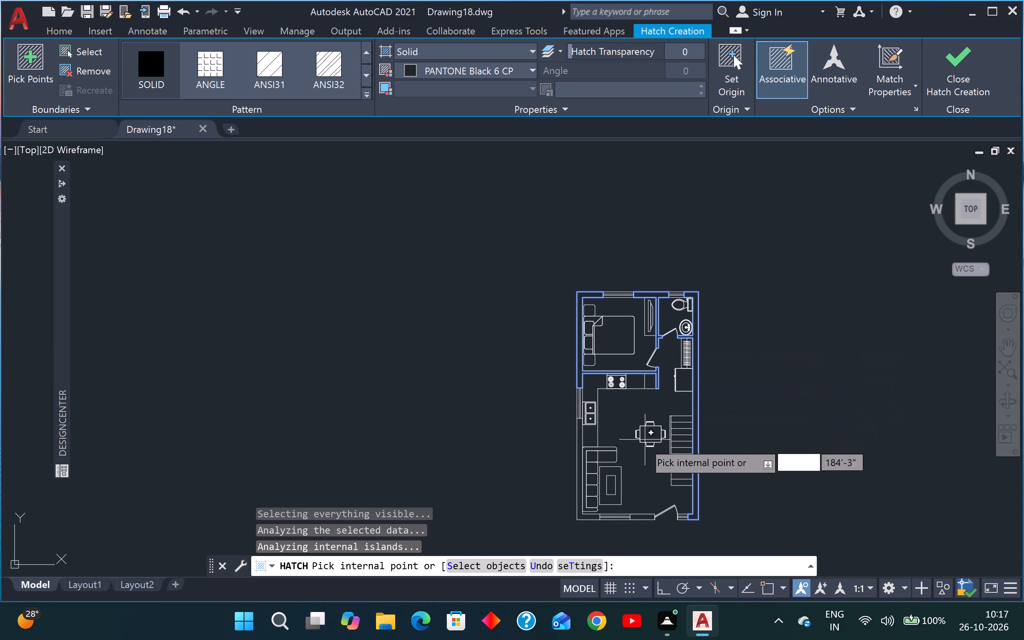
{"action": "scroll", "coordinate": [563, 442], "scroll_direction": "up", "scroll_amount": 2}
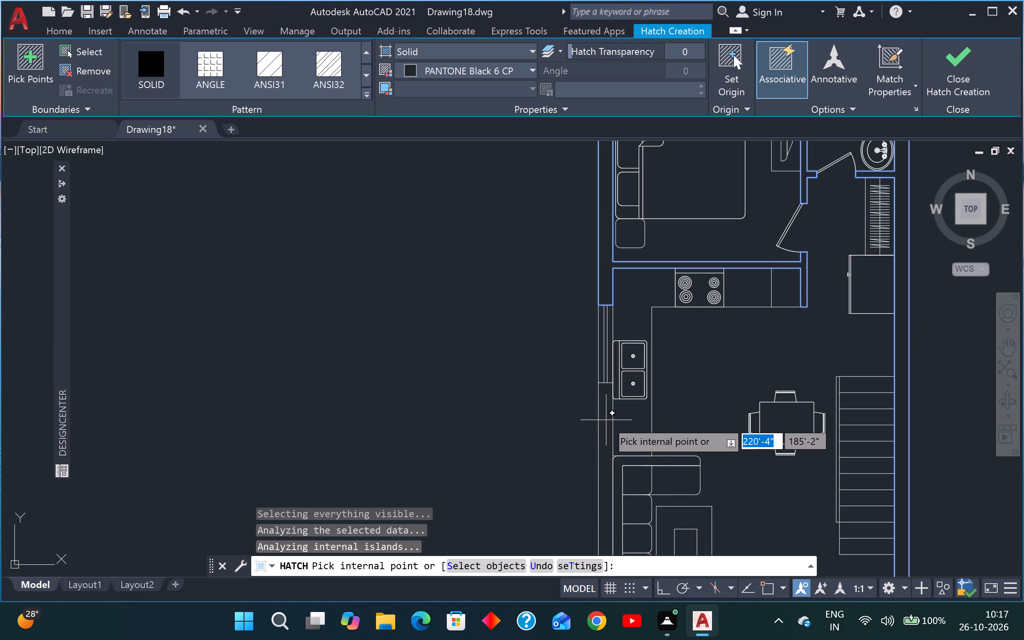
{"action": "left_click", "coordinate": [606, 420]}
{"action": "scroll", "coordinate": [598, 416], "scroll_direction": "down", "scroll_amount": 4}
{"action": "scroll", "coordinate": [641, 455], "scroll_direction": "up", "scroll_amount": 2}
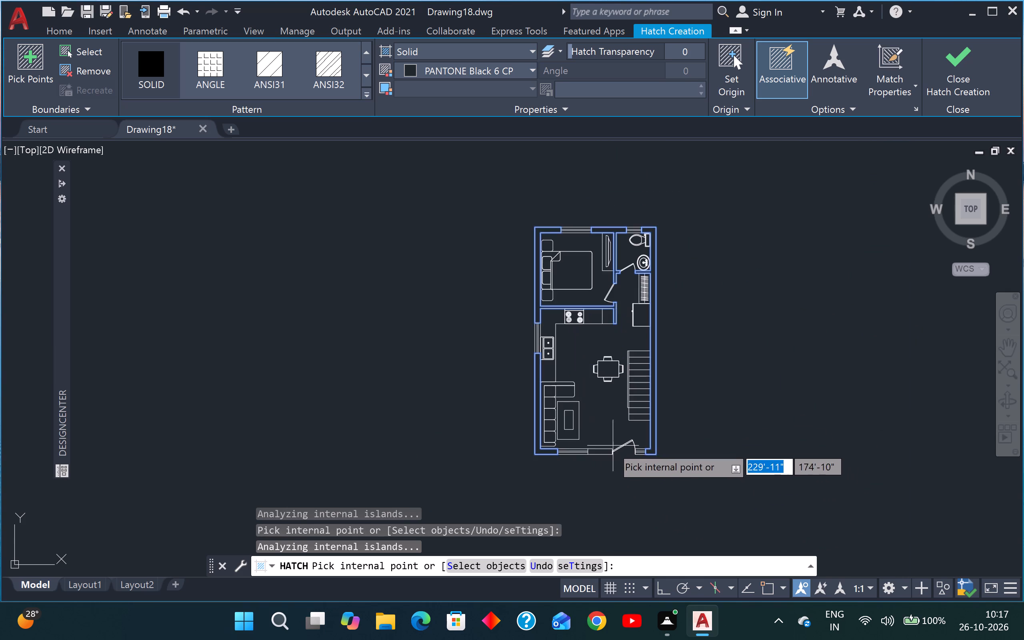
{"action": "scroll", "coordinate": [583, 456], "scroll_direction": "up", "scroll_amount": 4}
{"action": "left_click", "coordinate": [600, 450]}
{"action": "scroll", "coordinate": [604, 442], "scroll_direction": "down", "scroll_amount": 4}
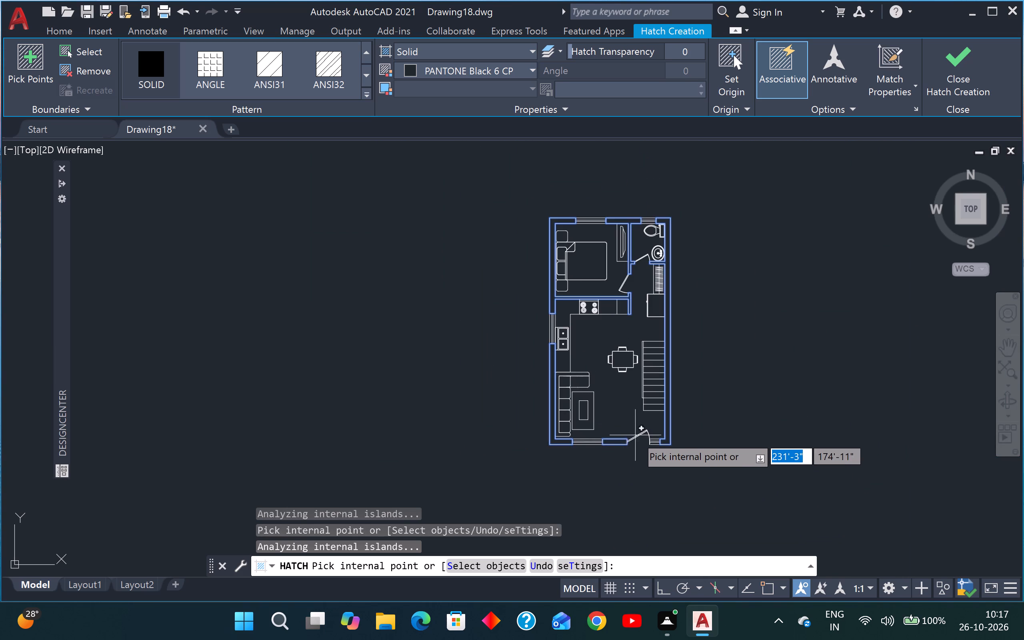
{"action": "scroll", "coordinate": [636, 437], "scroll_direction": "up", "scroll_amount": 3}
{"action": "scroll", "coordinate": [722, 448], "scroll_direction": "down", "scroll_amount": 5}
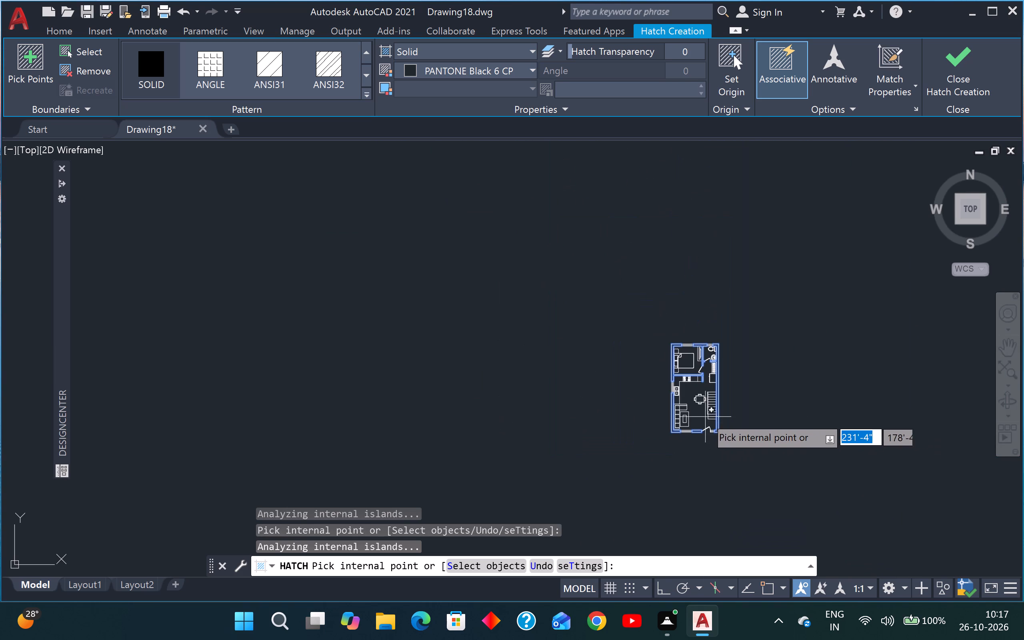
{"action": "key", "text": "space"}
Examine how the wall hatch looks across the whole floor plan.
{"action": "scroll", "coordinate": [699, 413], "scroll_direction": "up", "scroll_amount": 2}
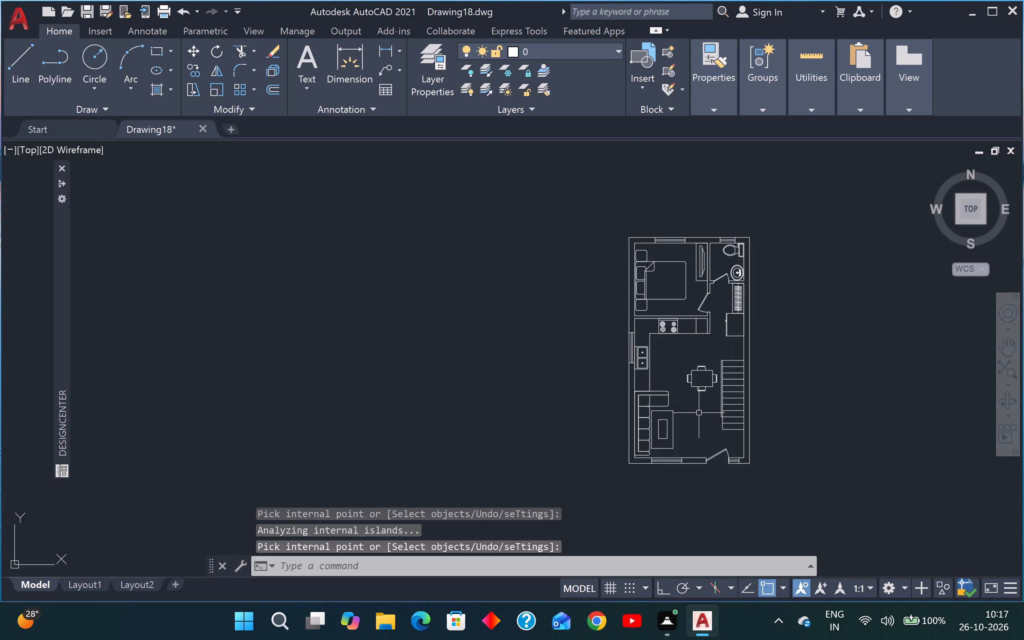
{"action": "middle_click_drag", "start_coordinate": [688, 449], "coordinate": [518, 515]}
{"action": "key", "text": "Escape"}
{"action": "scroll", "coordinate": [553, 431], "scroll_direction": "up", "scroll_amount": 1}
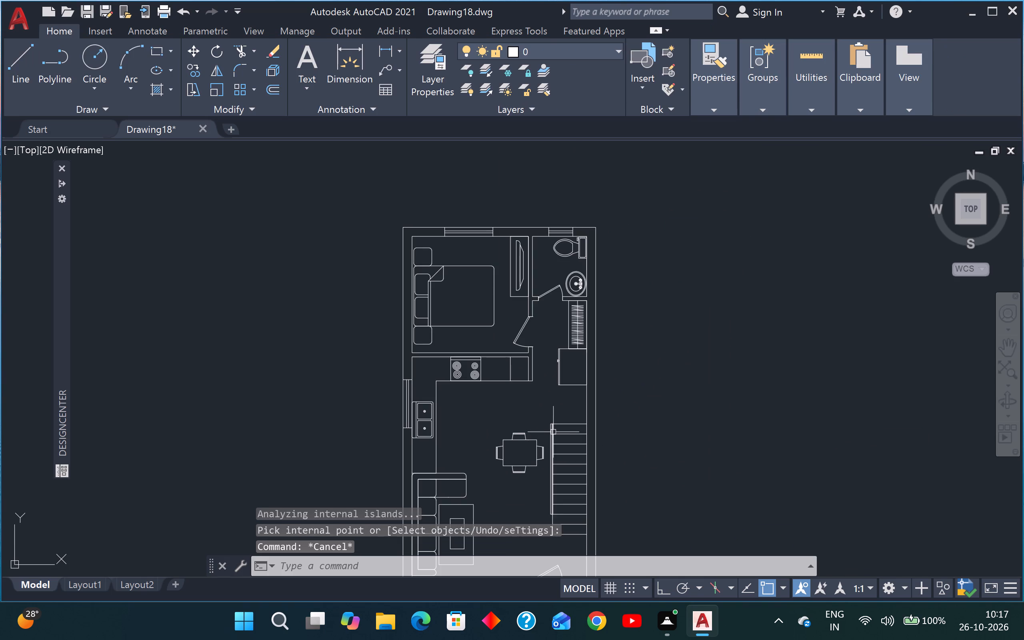
{"action": "key", "text": "Escape"}
{"action": "key", "text": "Escape"}
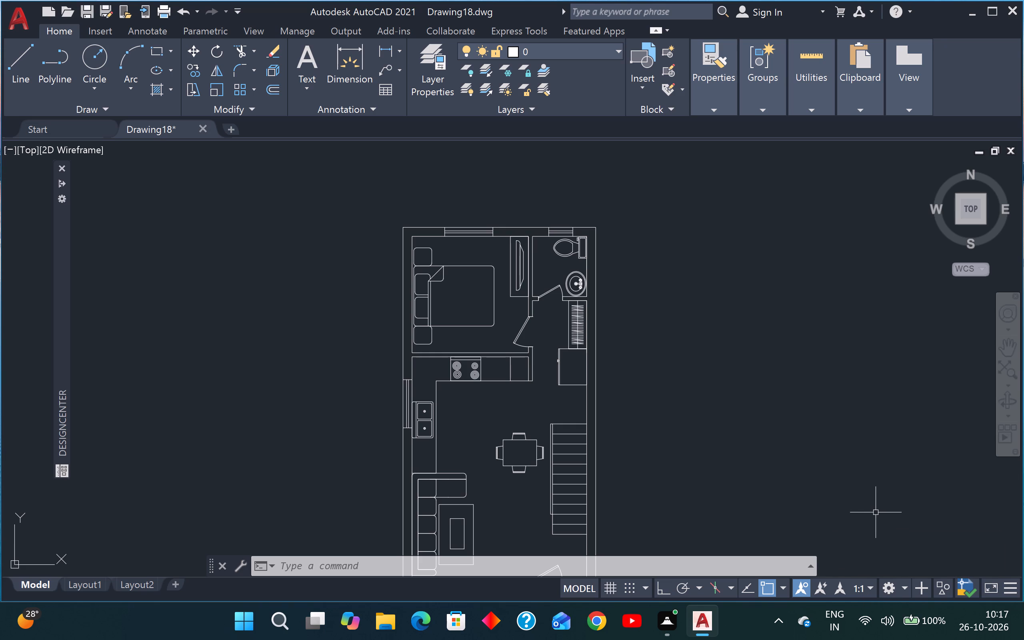
{"action": "scroll", "coordinate": [869, 506], "scroll_direction": "down", "scroll_amount": 2}
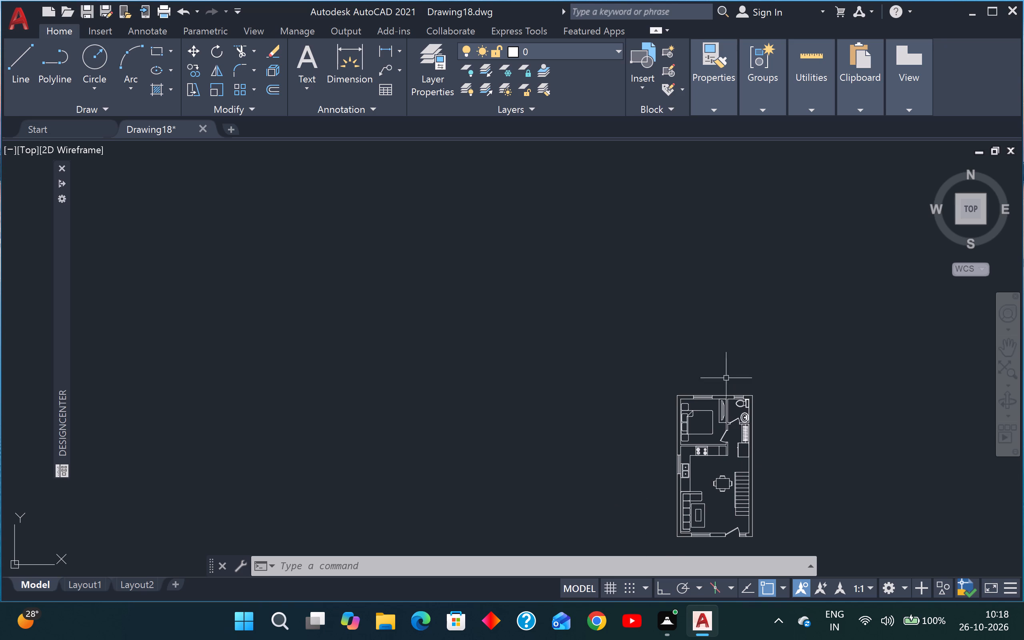
{"action": "scroll", "coordinate": [713, 478], "scroll_direction": "up", "scroll_amount": 1}
{"action": "middle_click_drag", "start_coordinate": [736, 476], "coordinate": [694, 436]}
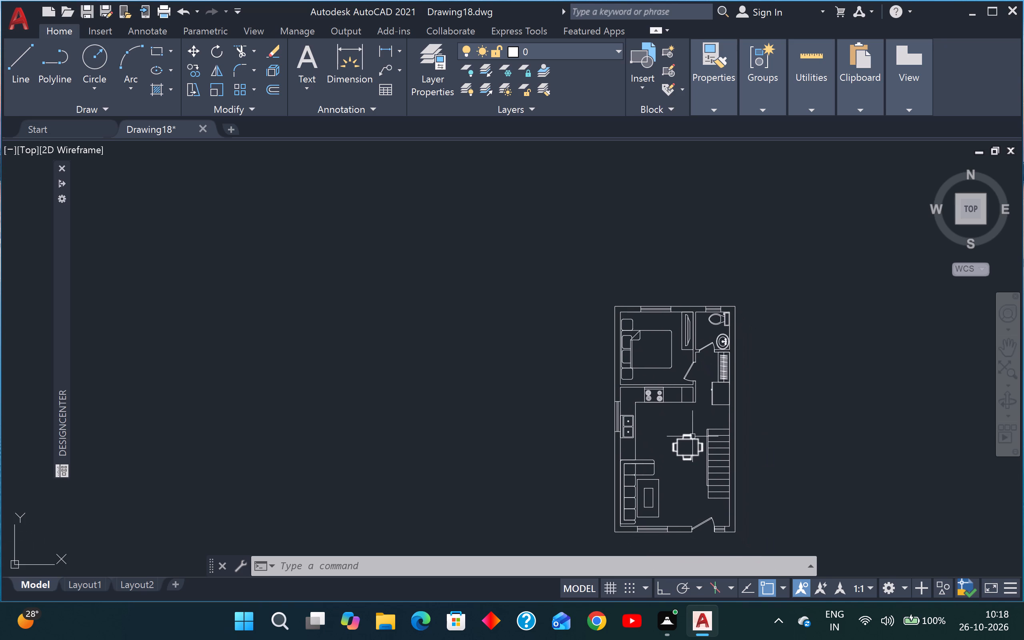
{"action": "key", "text": "Escape"}
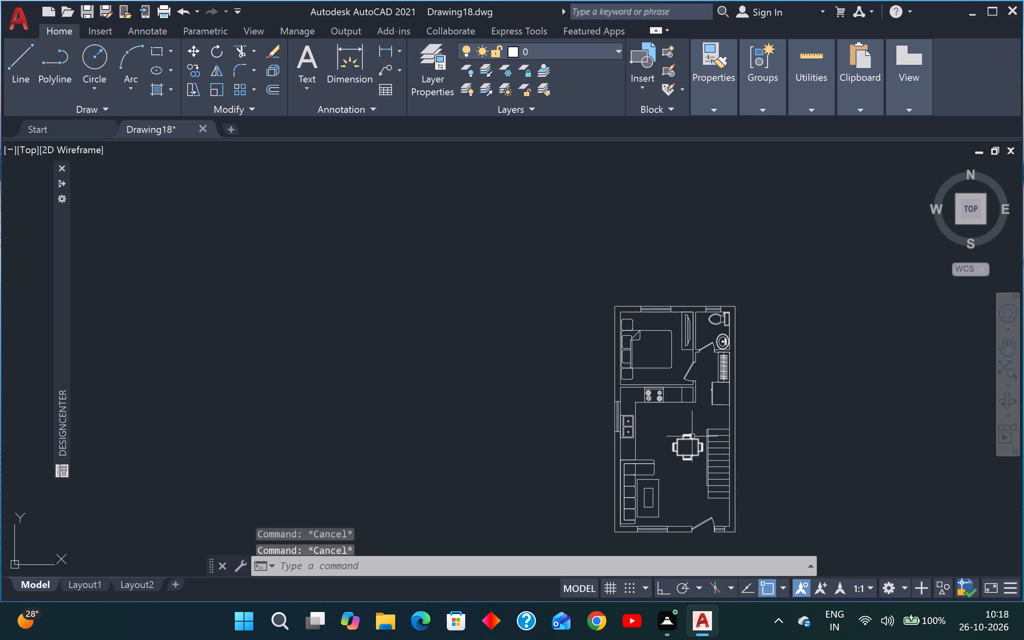
{"action": "key", "text": "Escape"}
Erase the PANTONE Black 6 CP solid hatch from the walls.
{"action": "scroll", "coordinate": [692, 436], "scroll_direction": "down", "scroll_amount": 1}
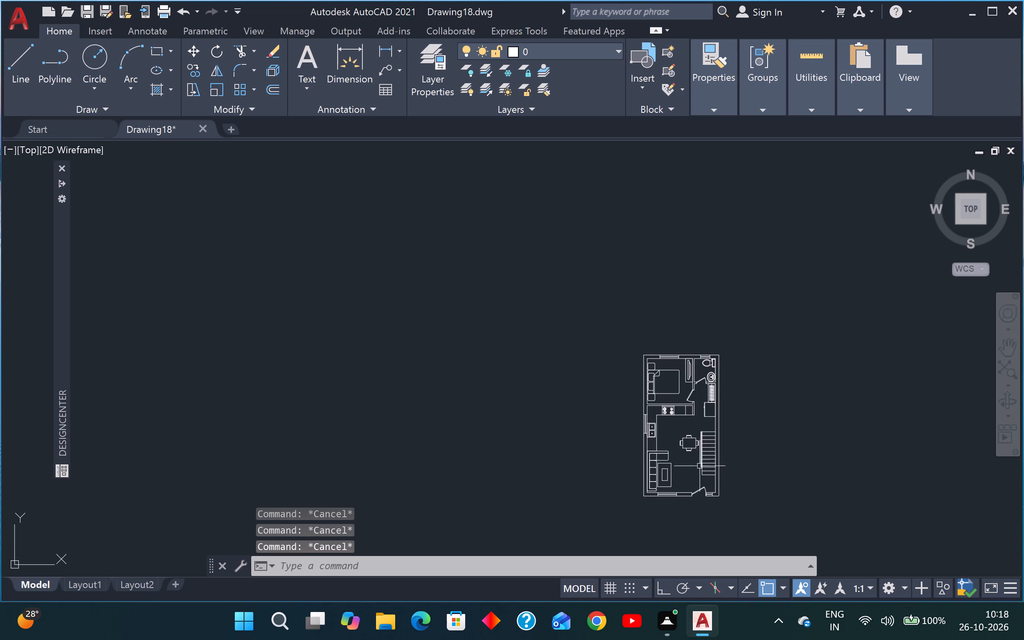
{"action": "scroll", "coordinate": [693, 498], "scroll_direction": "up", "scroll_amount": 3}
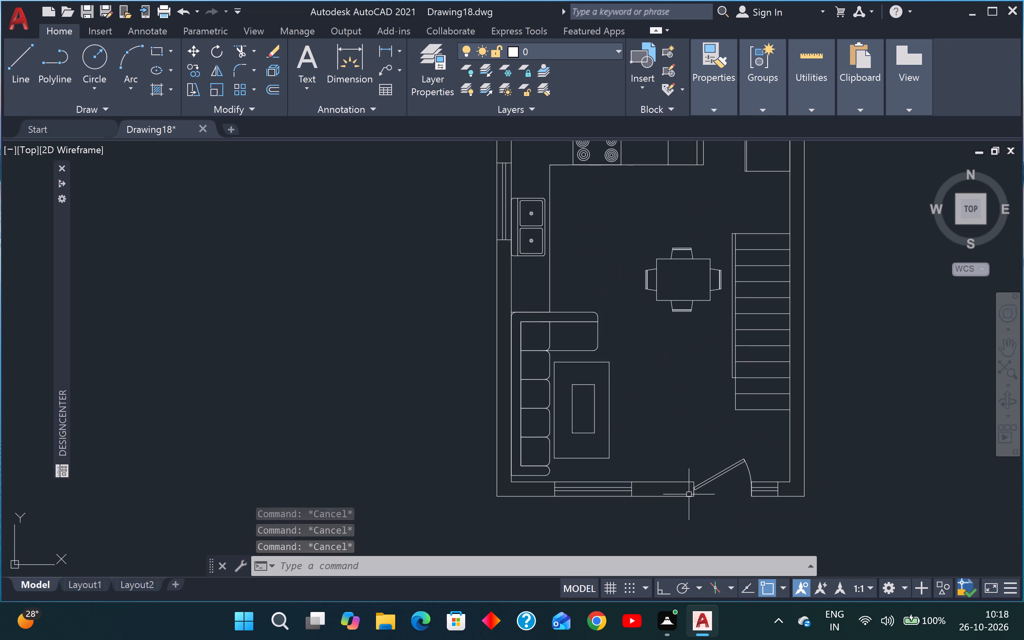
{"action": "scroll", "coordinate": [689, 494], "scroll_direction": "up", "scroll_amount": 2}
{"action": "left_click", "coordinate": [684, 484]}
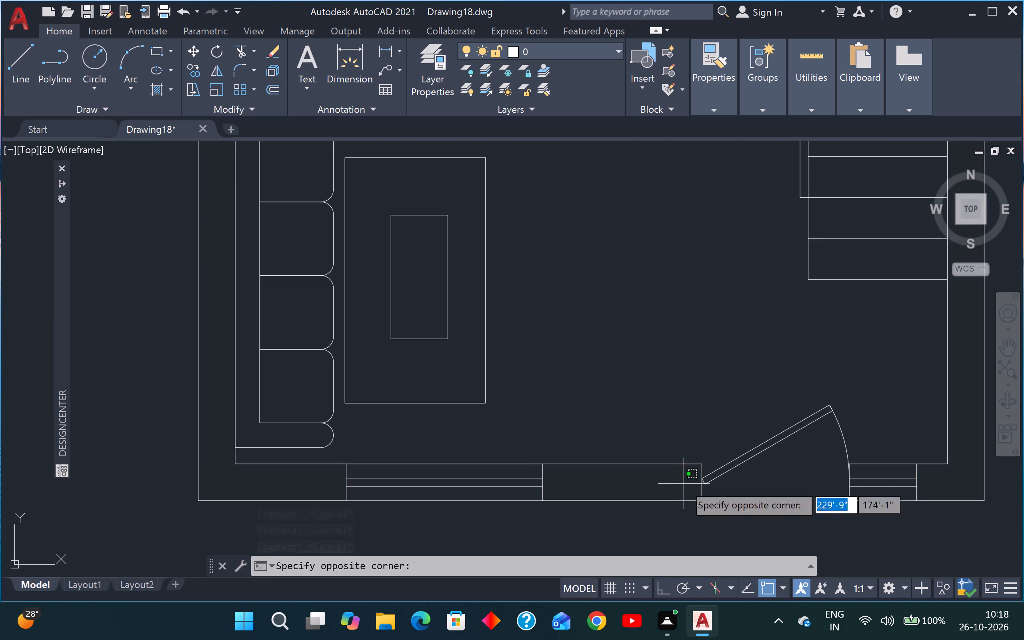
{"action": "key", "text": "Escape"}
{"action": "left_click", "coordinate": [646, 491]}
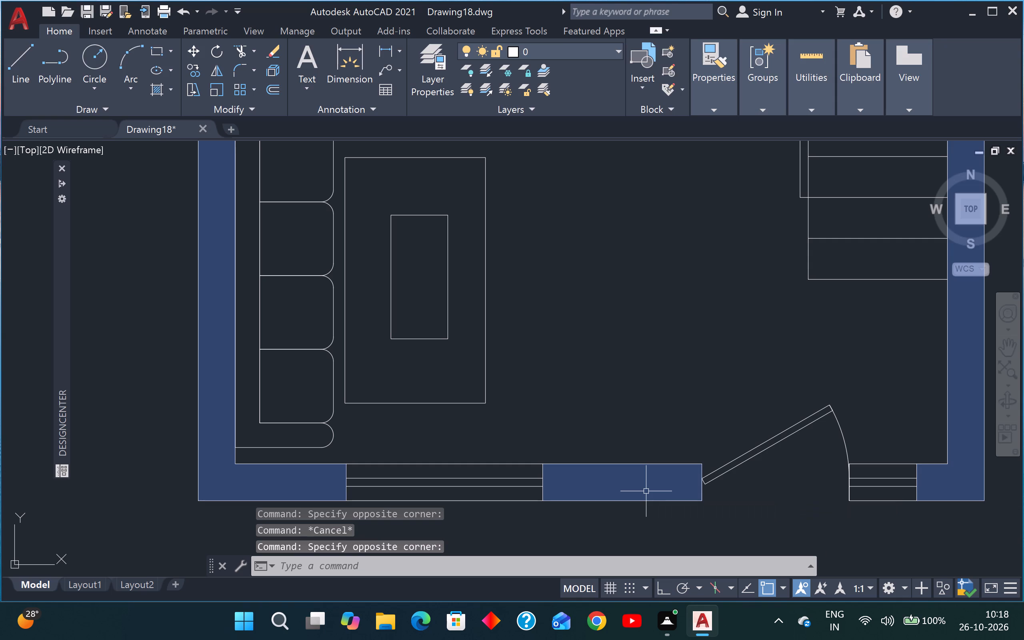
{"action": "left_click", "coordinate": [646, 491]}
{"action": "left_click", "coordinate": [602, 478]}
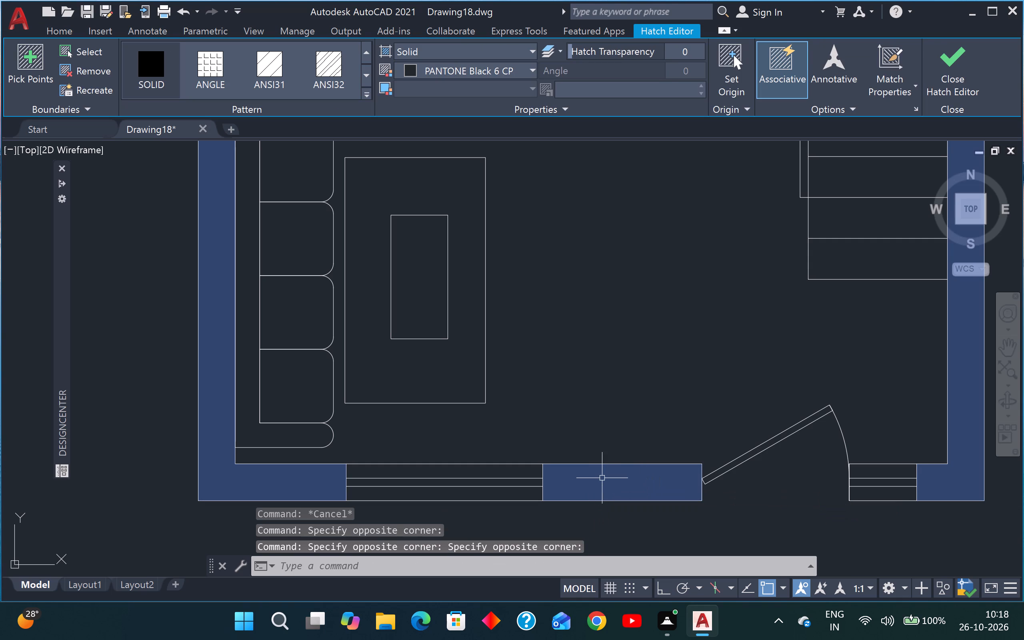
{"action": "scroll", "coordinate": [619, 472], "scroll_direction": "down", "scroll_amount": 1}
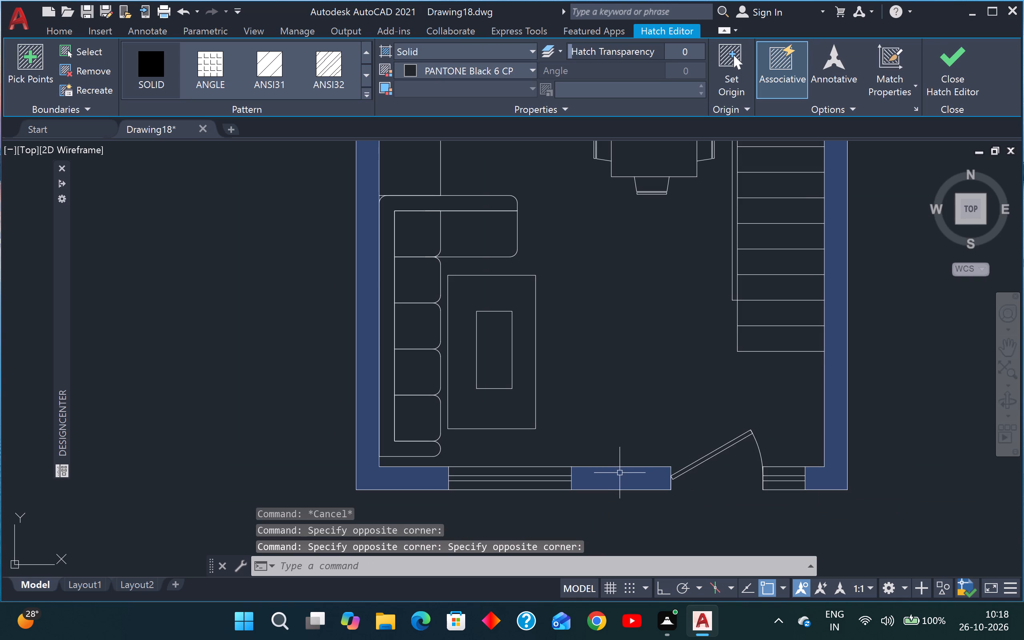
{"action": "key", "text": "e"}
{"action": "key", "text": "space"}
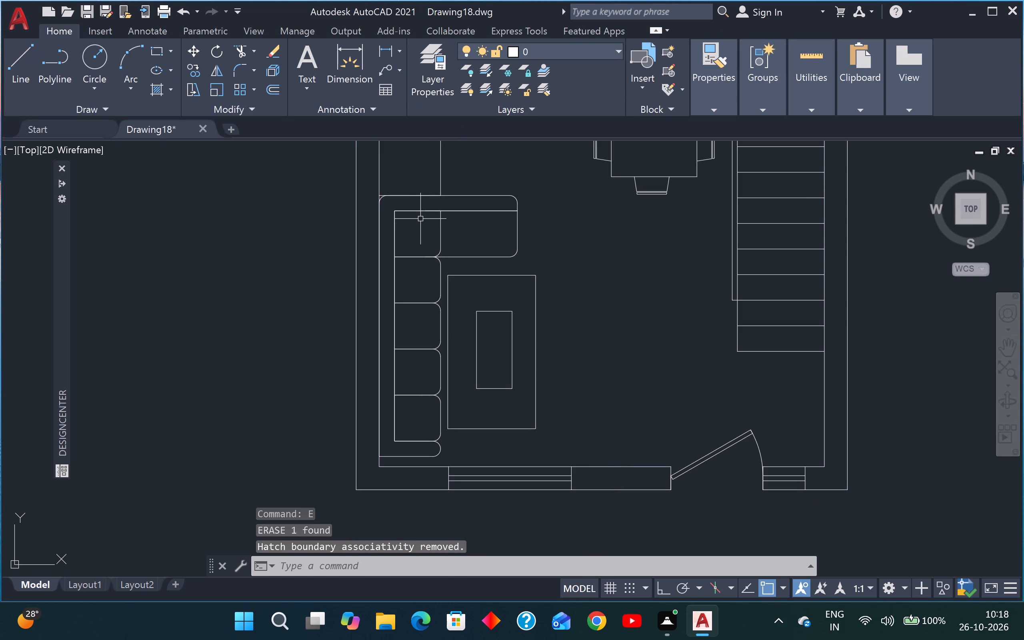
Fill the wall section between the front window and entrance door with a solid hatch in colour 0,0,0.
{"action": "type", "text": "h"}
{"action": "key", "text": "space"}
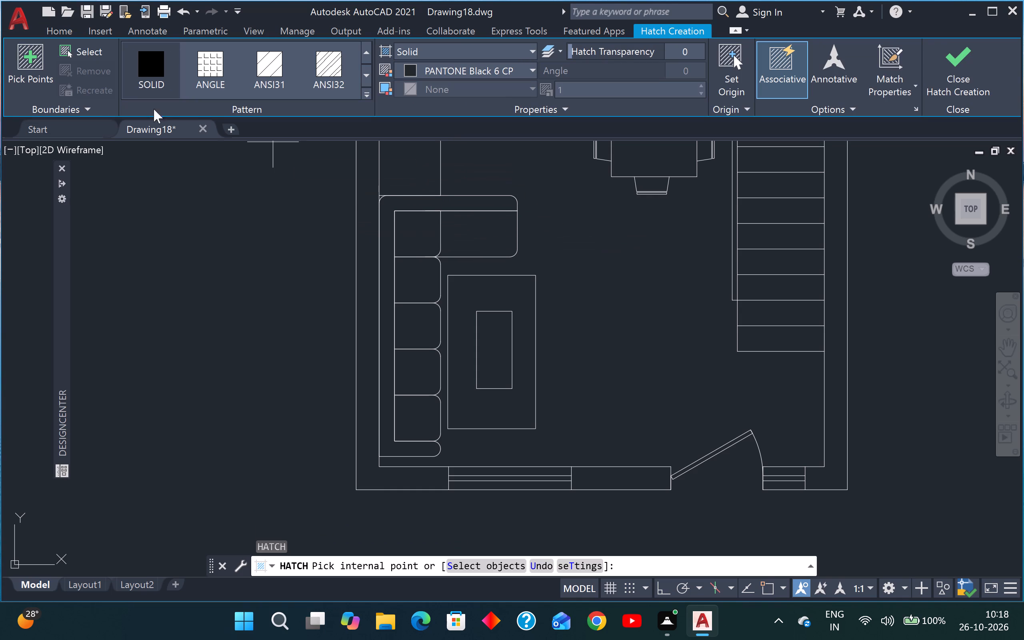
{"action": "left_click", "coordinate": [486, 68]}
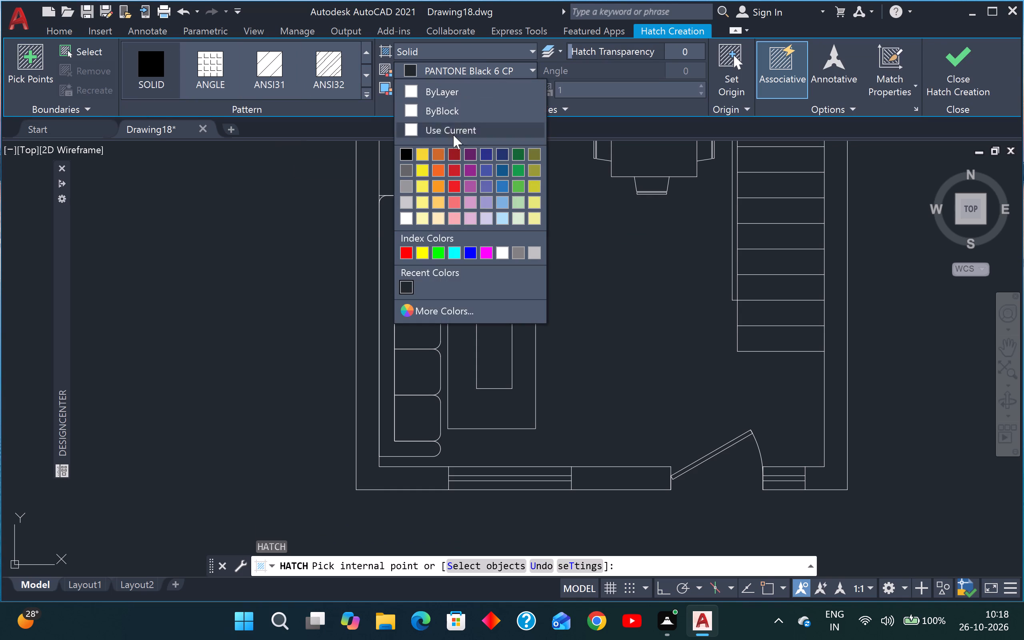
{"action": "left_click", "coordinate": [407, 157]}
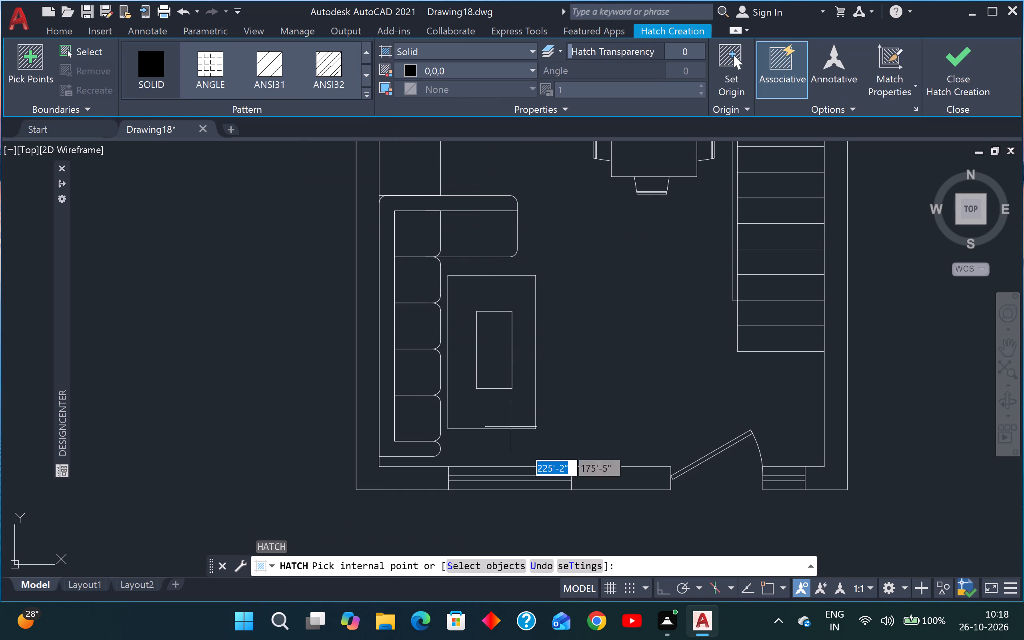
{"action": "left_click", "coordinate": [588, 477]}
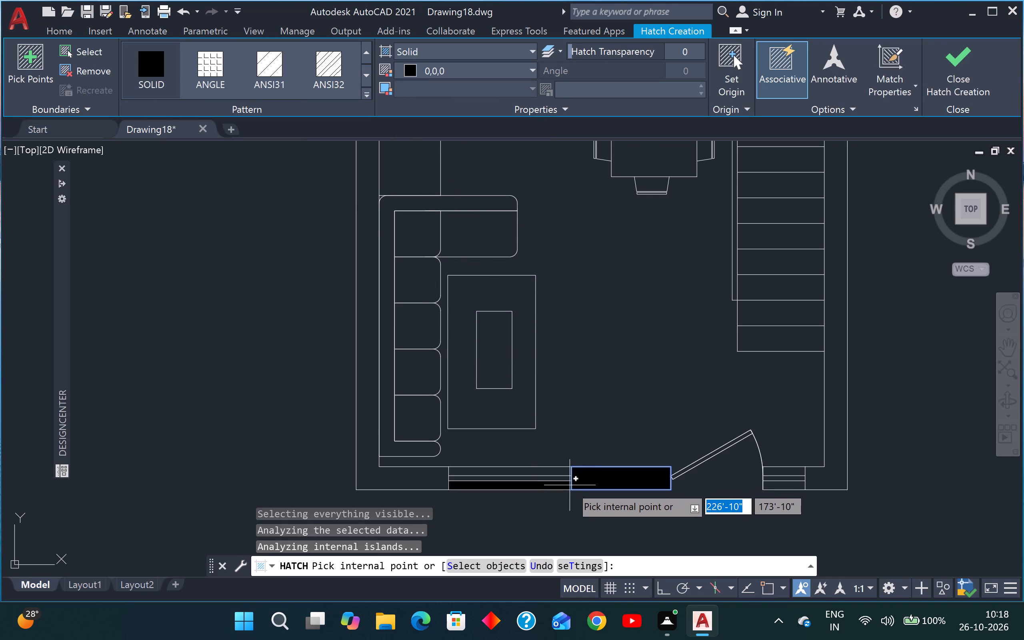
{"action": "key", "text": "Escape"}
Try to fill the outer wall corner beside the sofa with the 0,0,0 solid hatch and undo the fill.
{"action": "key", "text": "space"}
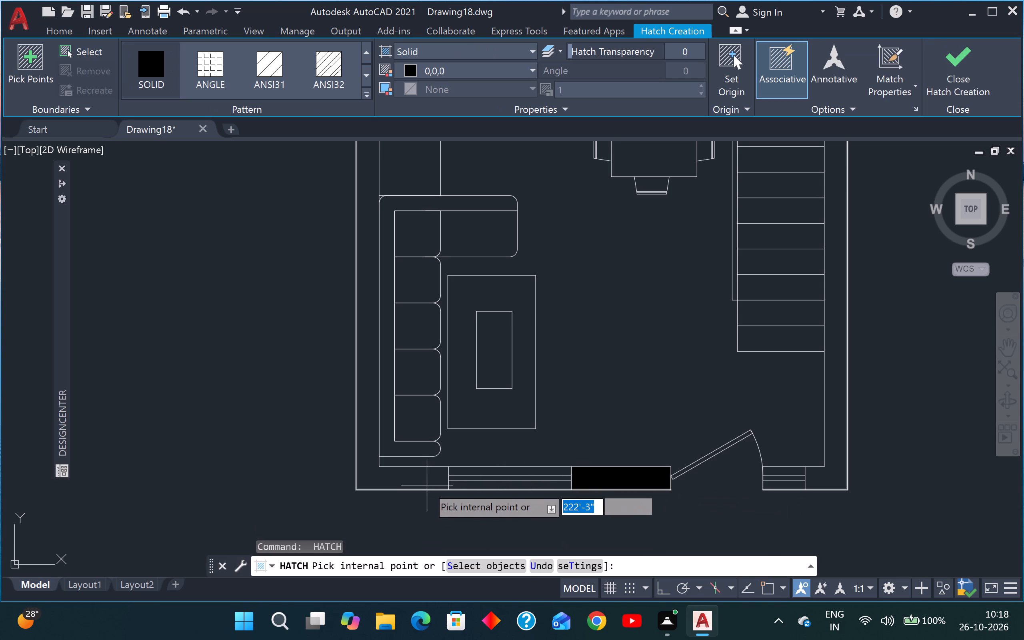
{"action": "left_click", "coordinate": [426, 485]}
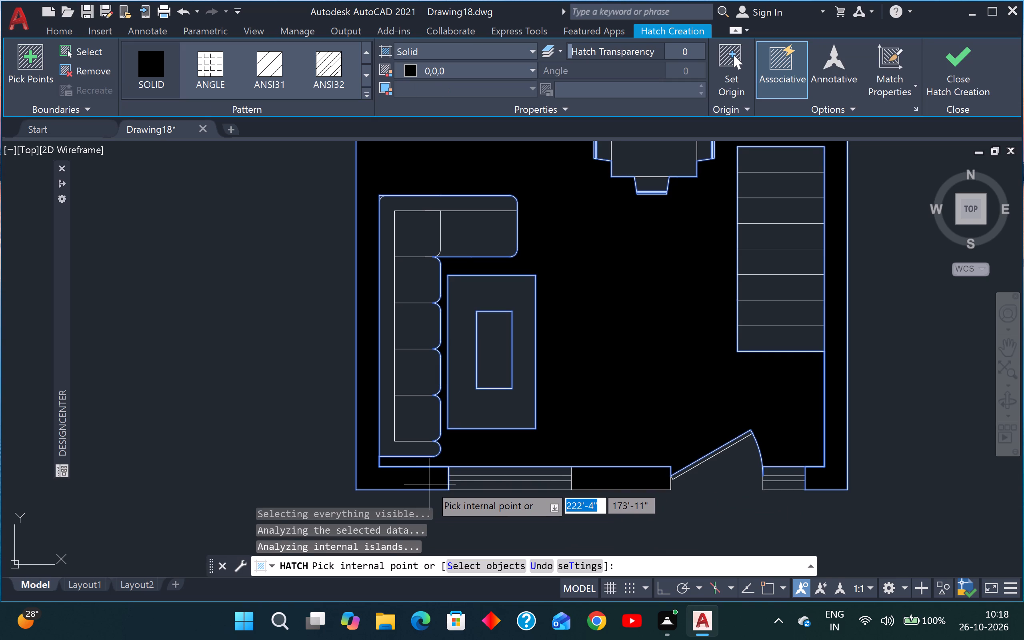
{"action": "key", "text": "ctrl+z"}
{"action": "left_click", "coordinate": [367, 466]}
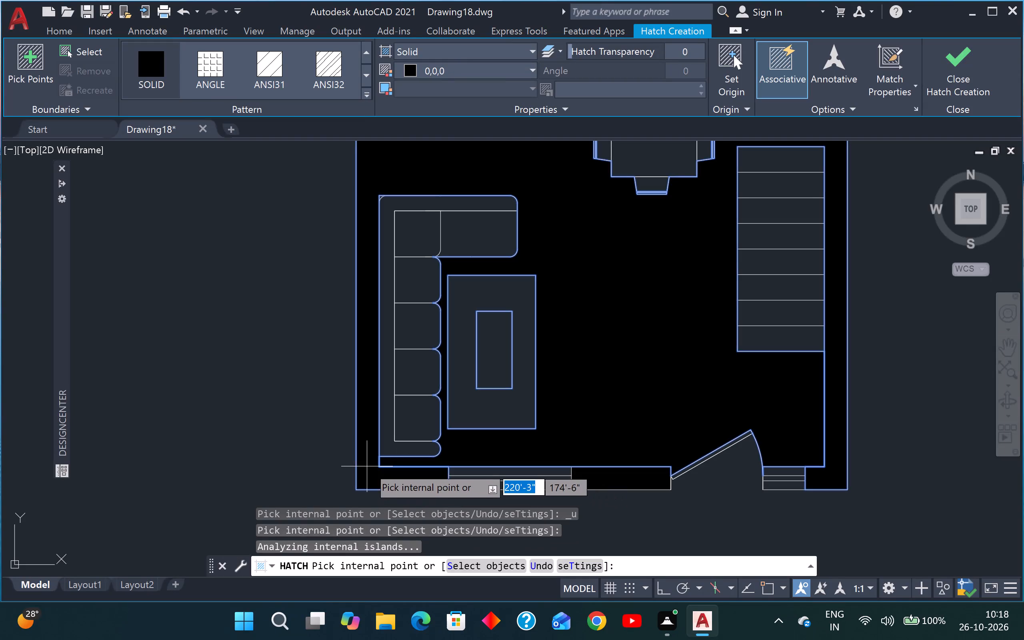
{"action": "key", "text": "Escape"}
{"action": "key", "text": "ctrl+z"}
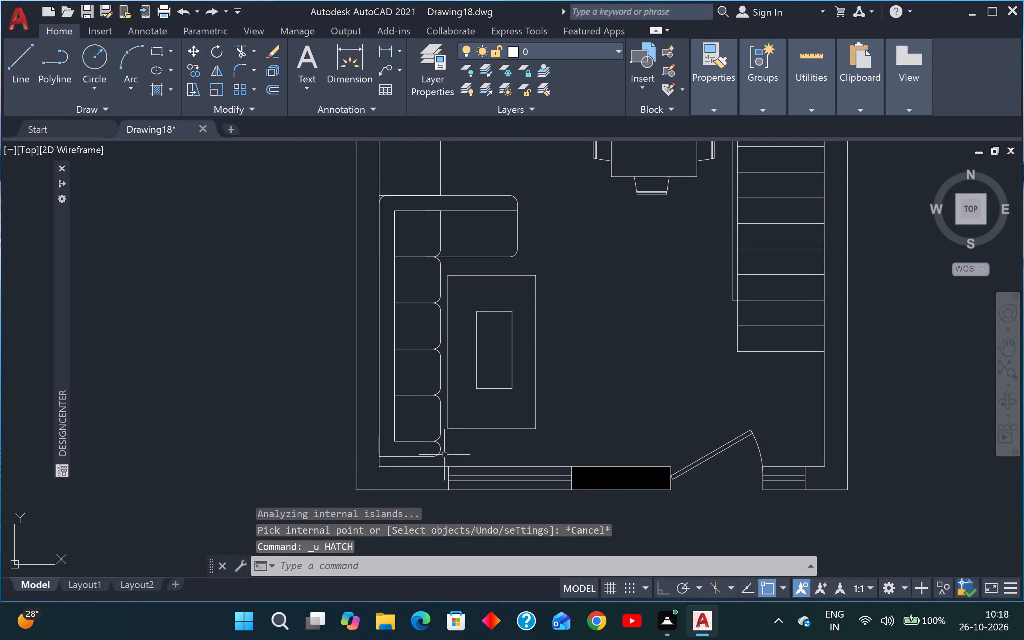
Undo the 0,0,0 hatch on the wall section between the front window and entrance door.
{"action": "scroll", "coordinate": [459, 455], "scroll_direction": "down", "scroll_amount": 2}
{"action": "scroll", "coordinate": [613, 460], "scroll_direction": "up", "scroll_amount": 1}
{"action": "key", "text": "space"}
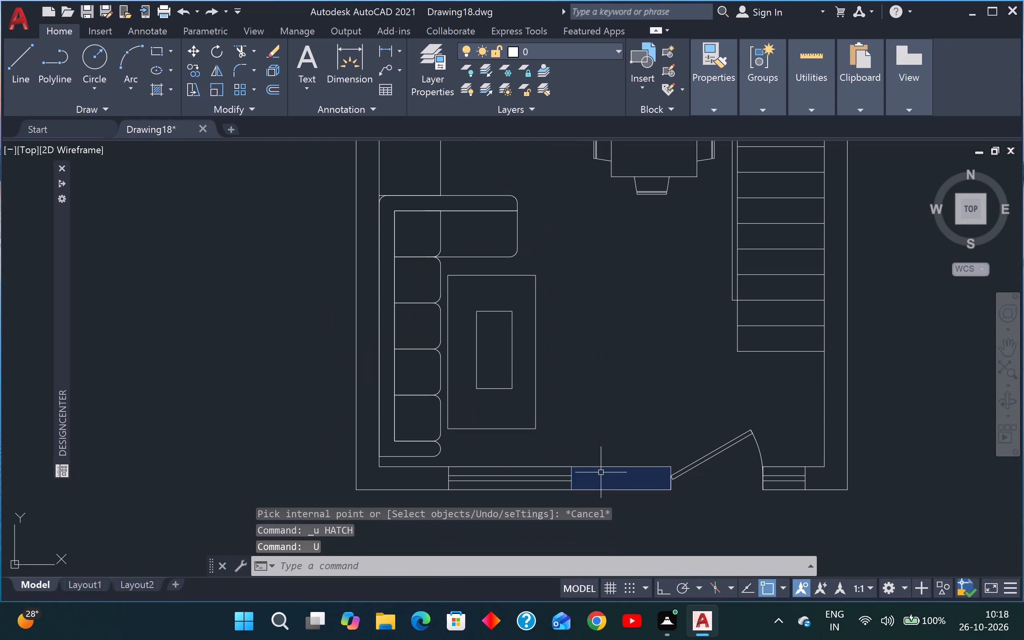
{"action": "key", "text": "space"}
Hatch the wall section between the front window and entrance door with the solid pattern in PANTONE Black 6 CP.
{"action": "key", "text": "h"}
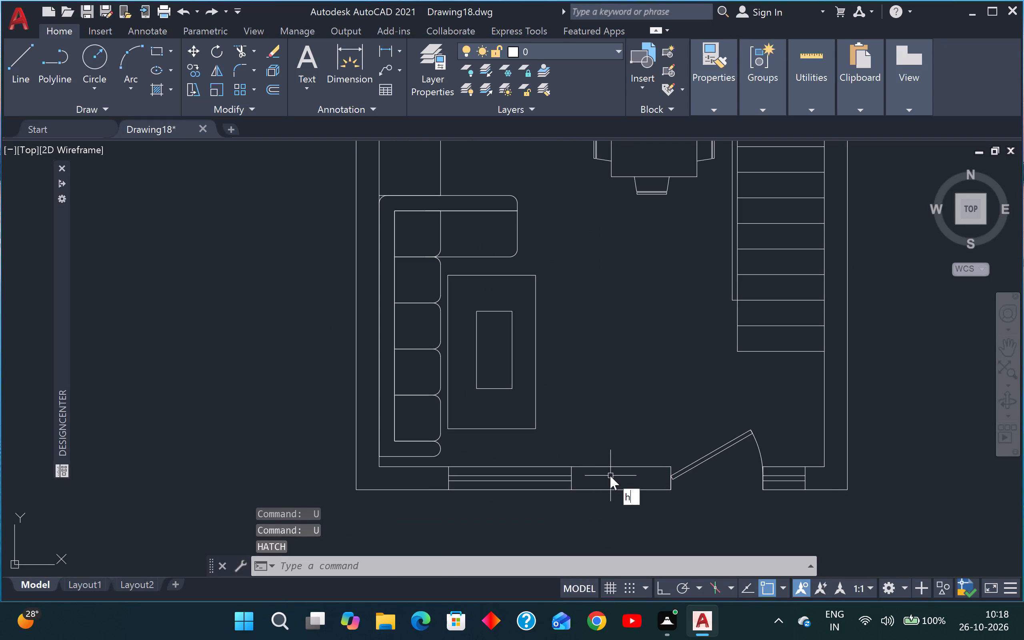
{"action": "key", "text": "space"}
{"action": "left_click", "coordinate": [609, 476]}
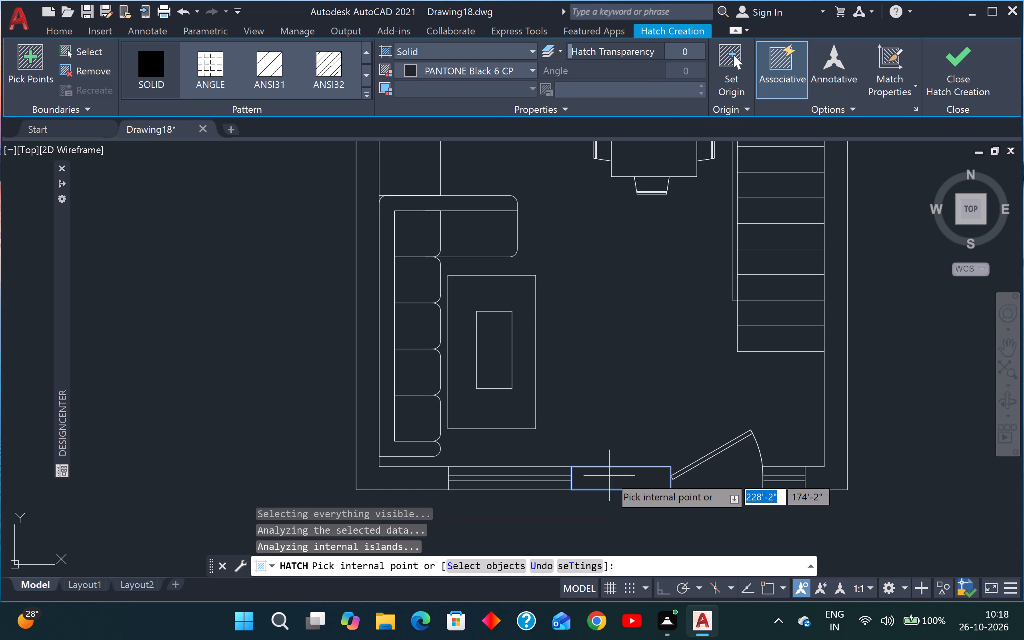
{"action": "key", "text": "Escape"}
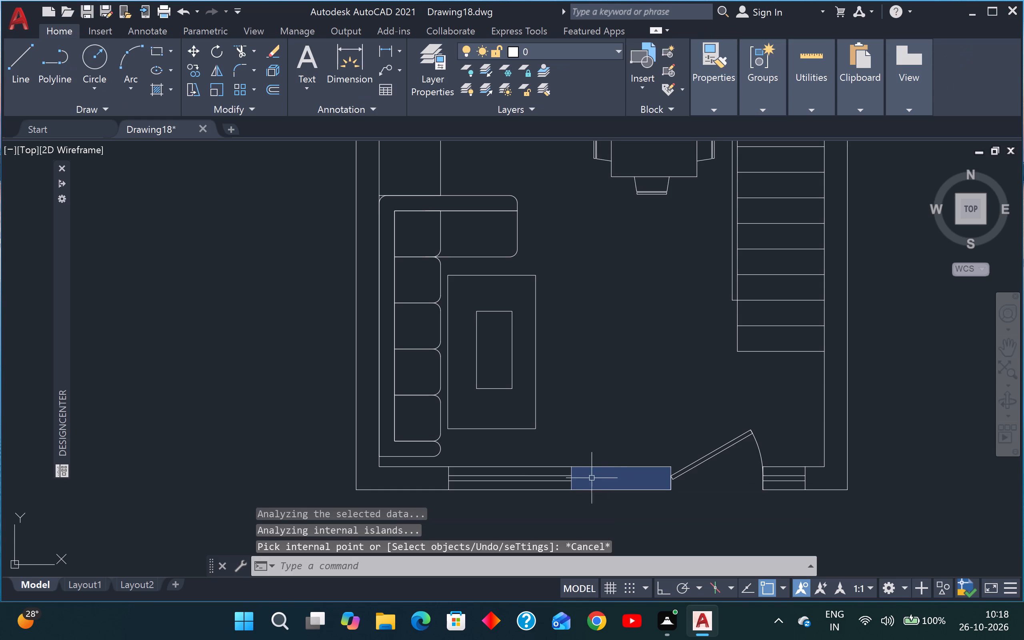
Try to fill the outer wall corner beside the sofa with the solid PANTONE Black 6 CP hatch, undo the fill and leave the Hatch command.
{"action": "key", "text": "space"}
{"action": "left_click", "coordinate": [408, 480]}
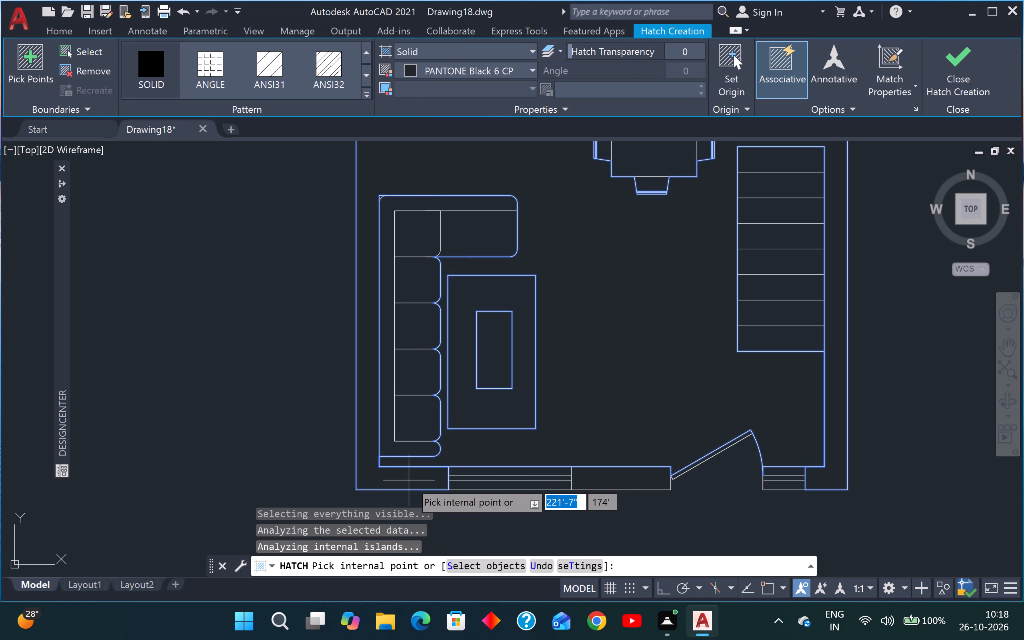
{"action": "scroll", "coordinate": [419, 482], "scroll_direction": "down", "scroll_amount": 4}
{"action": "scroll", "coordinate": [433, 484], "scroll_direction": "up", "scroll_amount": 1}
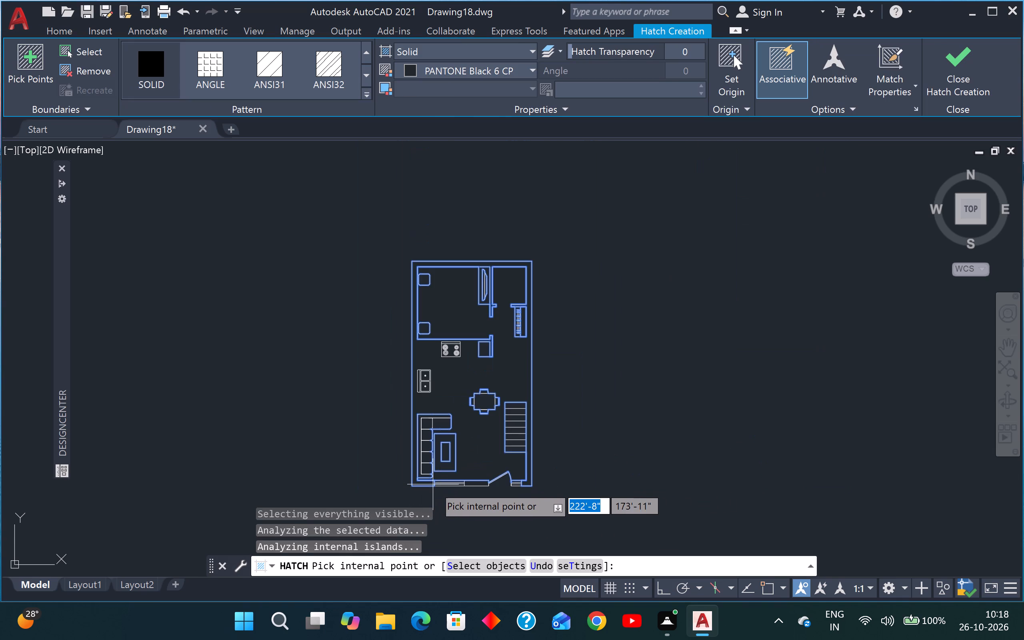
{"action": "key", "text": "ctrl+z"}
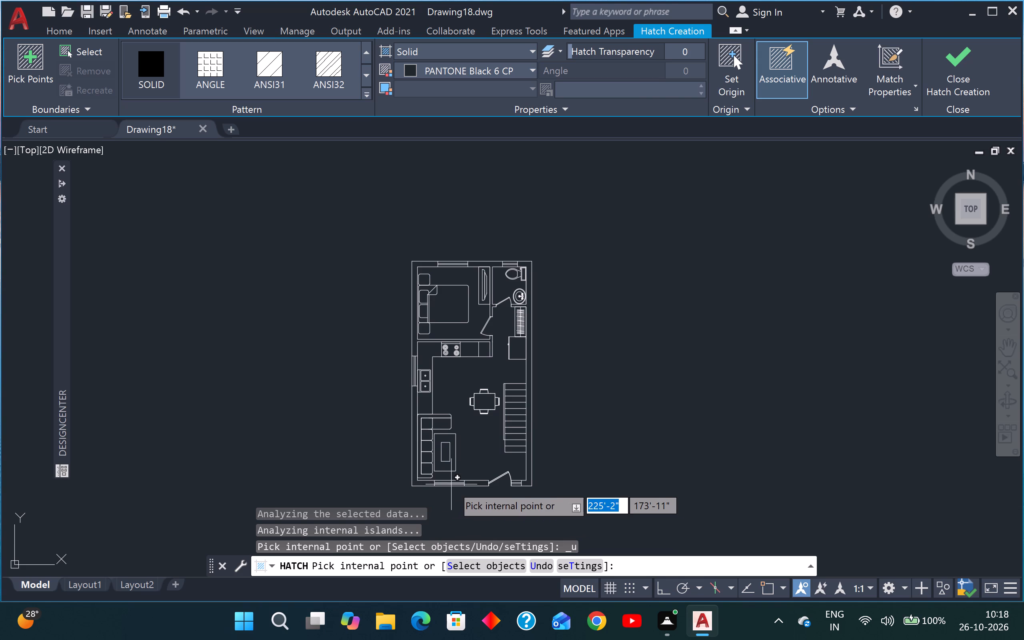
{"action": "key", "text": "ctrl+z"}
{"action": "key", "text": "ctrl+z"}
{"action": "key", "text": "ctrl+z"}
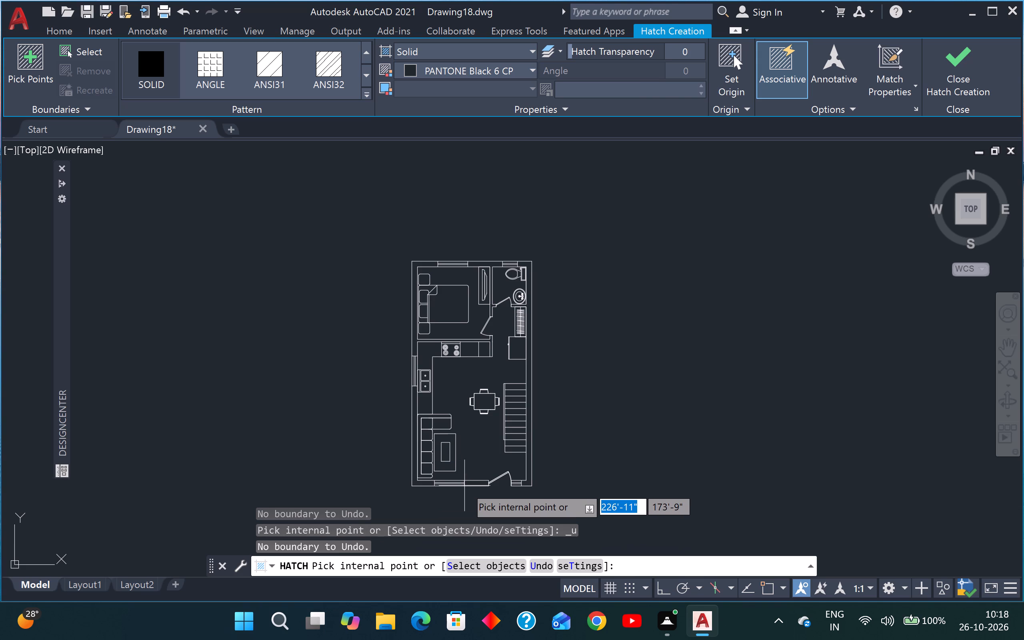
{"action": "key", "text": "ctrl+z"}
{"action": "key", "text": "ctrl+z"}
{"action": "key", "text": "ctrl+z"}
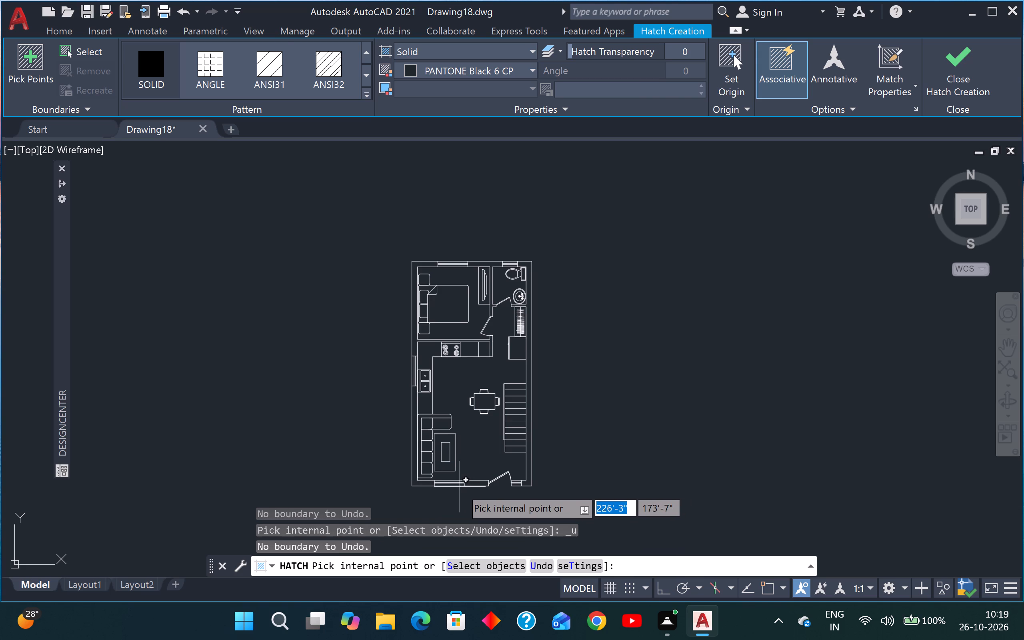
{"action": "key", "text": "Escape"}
Undo the trial wall hatches and the preceding edits, back into the stove block's editing session.
{"action": "key", "text": "ctrl+z"}
{"action": "key", "text": "ctrl+z"}
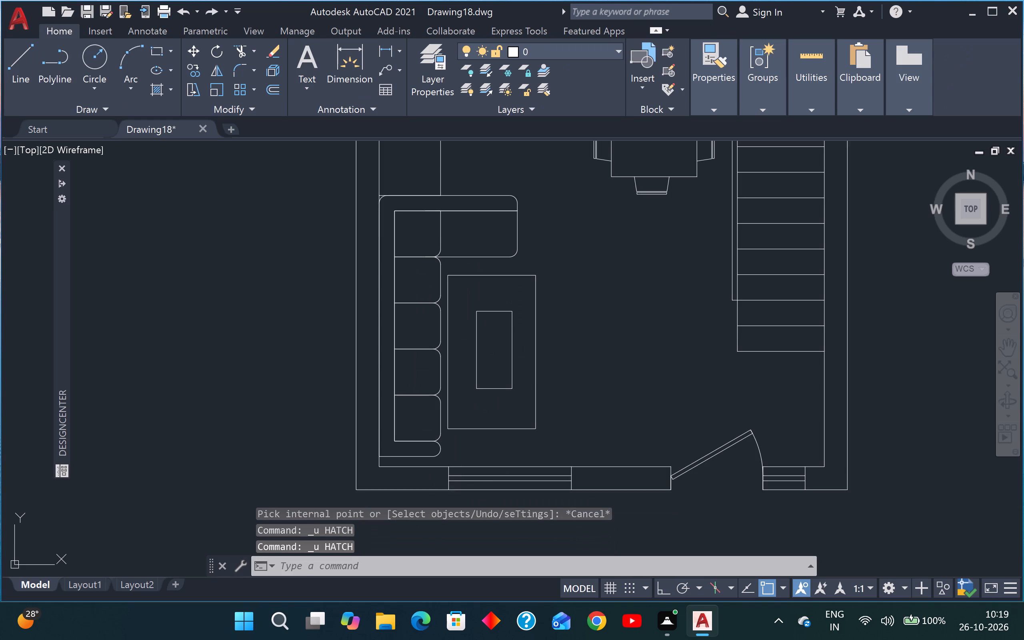
{"action": "key", "text": "ctrl+z"}
{"action": "key", "text": "ctrl+z"}
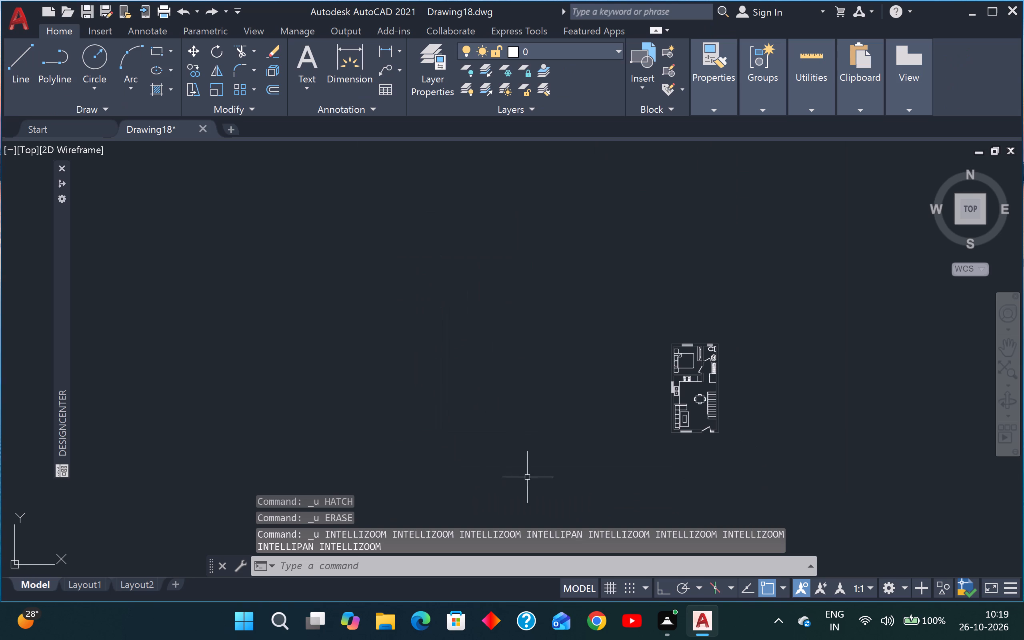
{"action": "key", "text": "ctrl+z"}
{"action": "key", "text": "ctrl+z"}
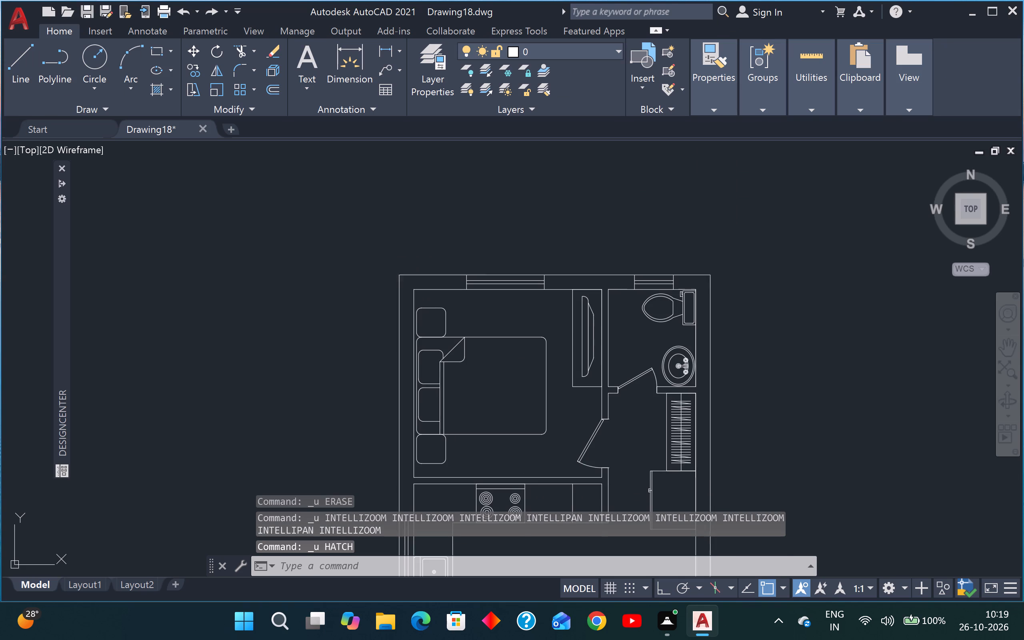
{"action": "key", "text": "ctrl+z"}
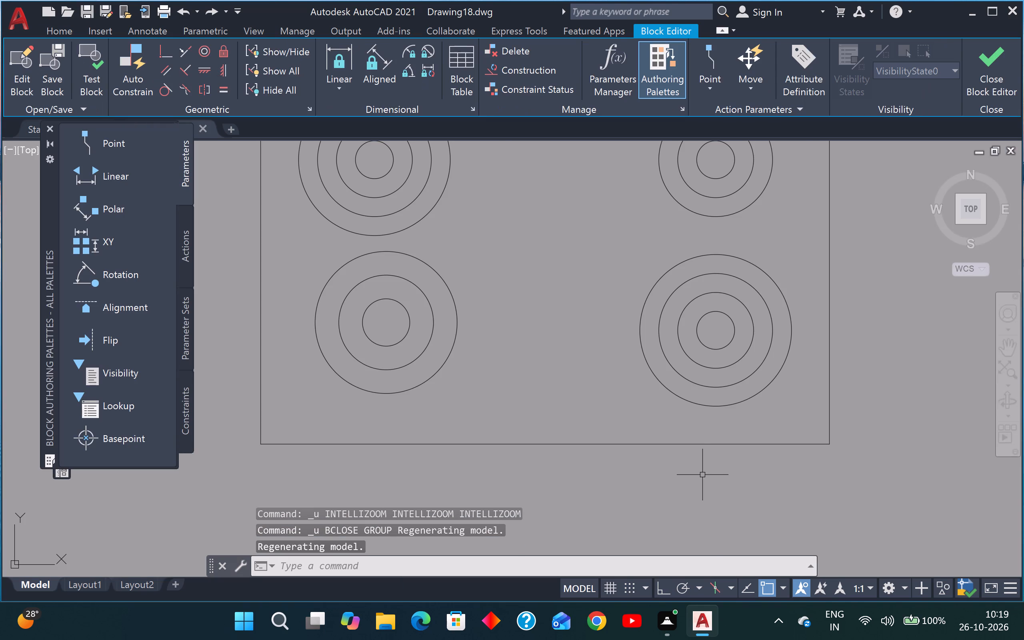
Close the stove block's editing session and save its changes.
{"action": "left_click", "coordinate": [1007, 90]}
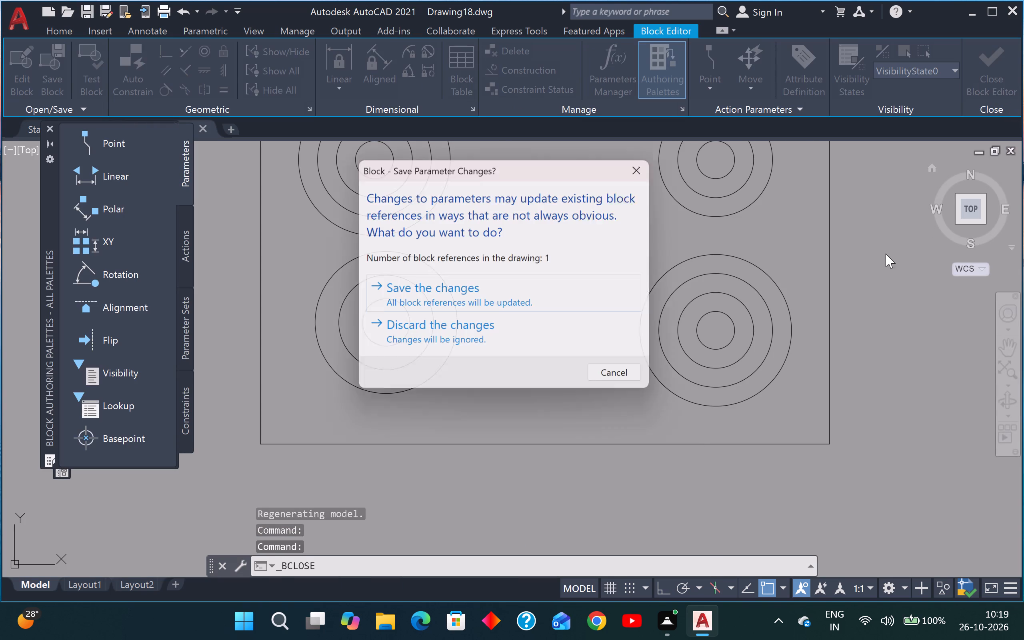
{"action": "left_click", "coordinate": [538, 284]}
Examine the unhatched floor plan, from the sofa and outer wall to the bedroom, bathroom, kitchen and staircase.
{"action": "scroll", "coordinate": [561, 414], "scroll_direction": "down", "scroll_amount": 1}
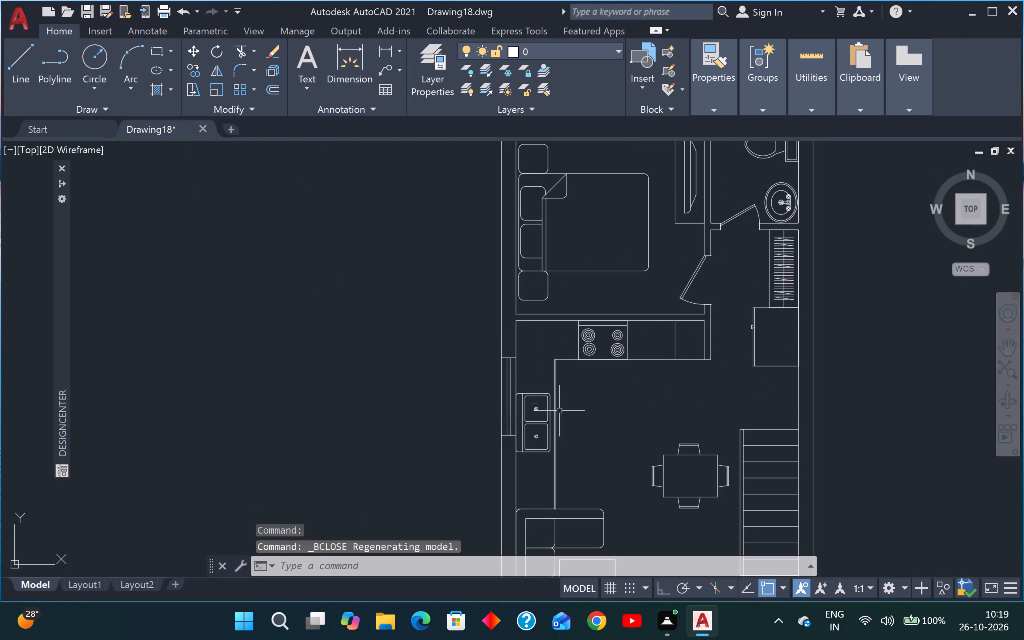
{"action": "scroll", "coordinate": [562, 414], "scroll_direction": "down", "scroll_amount": 2}
{"action": "scroll", "coordinate": [580, 444], "scroll_direction": "up", "scroll_amount": 2}
{"action": "scroll", "coordinate": [503, 489], "scroll_direction": "up", "scroll_amount": 3}
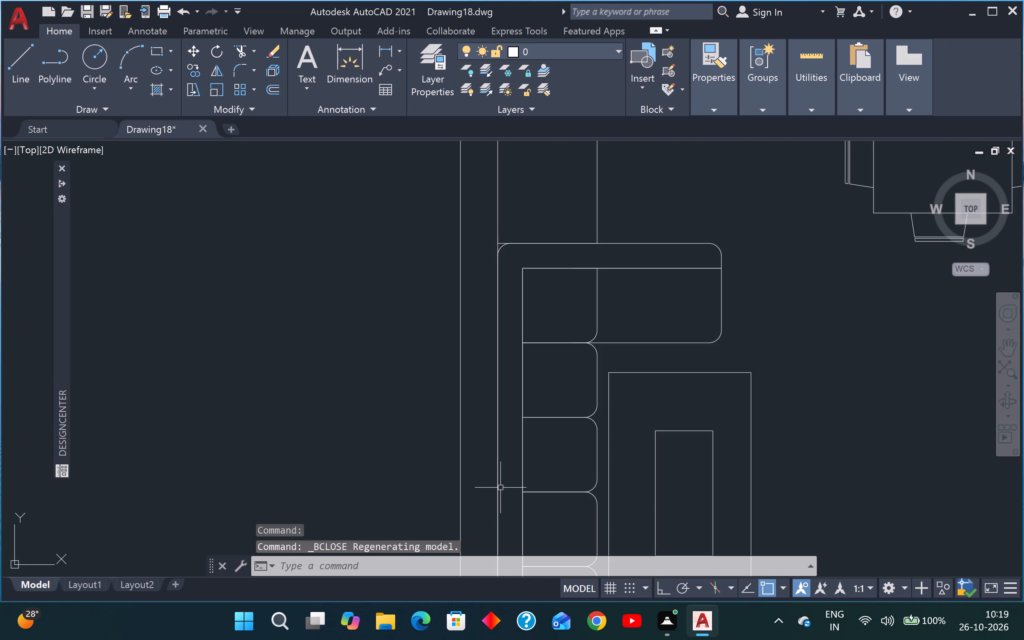
{"action": "left_click", "coordinate": [480, 475]}
{"action": "left_click", "coordinate": [475, 497]}
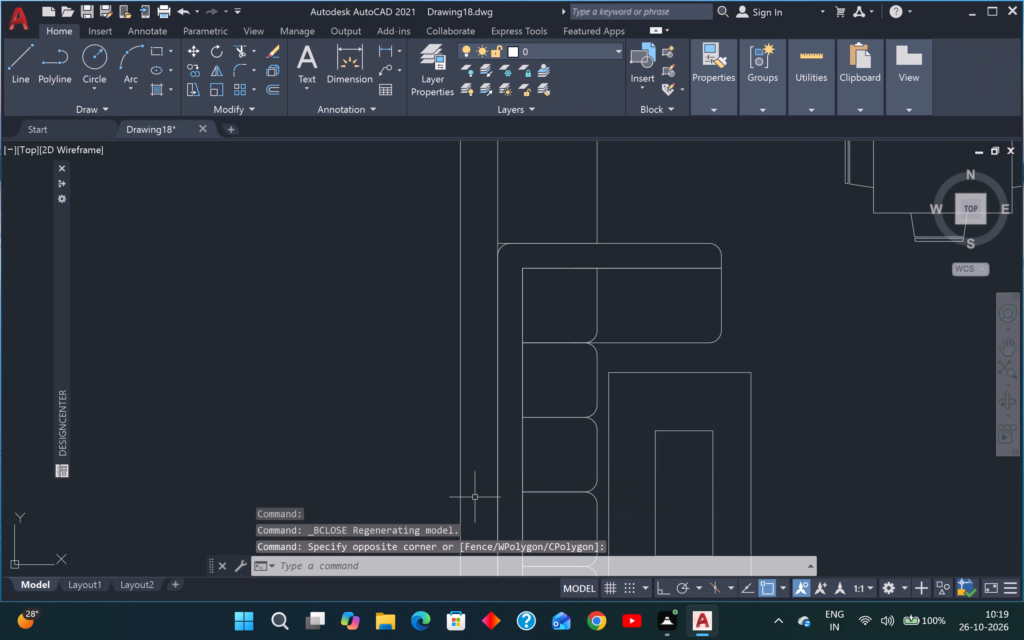
{"action": "scroll", "coordinate": [530, 413], "scroll_direction": "down", "scroll_amount": 4}
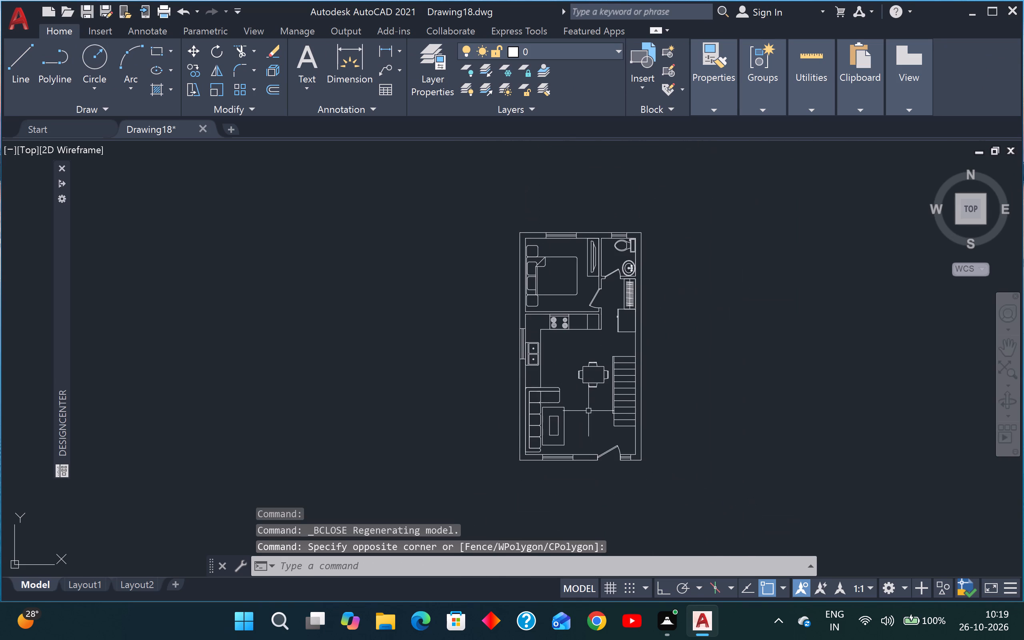
{"action": "middle_click_drag", "start_coordinate": [589, 412], "coordinate": [470, 449]}
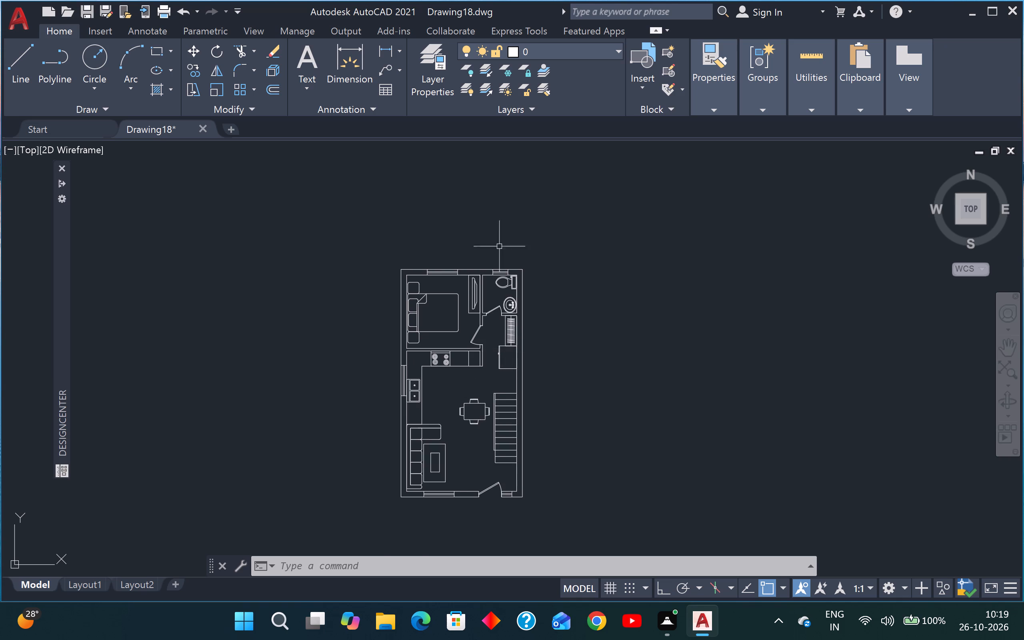
{"action": "scroll", "coordinate": [484, 288], "scroll_direction": "up", "scroll_amount": 1}
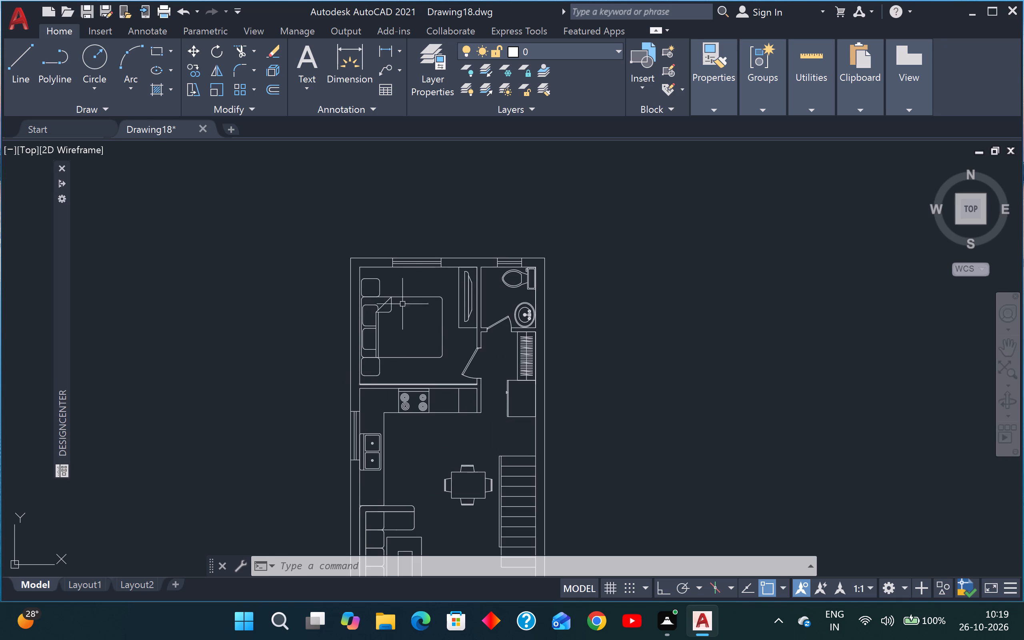
{"action": "scroll", "coordinate": [544, 422], "scroll_direction": "up", "scroll_amount": 1}
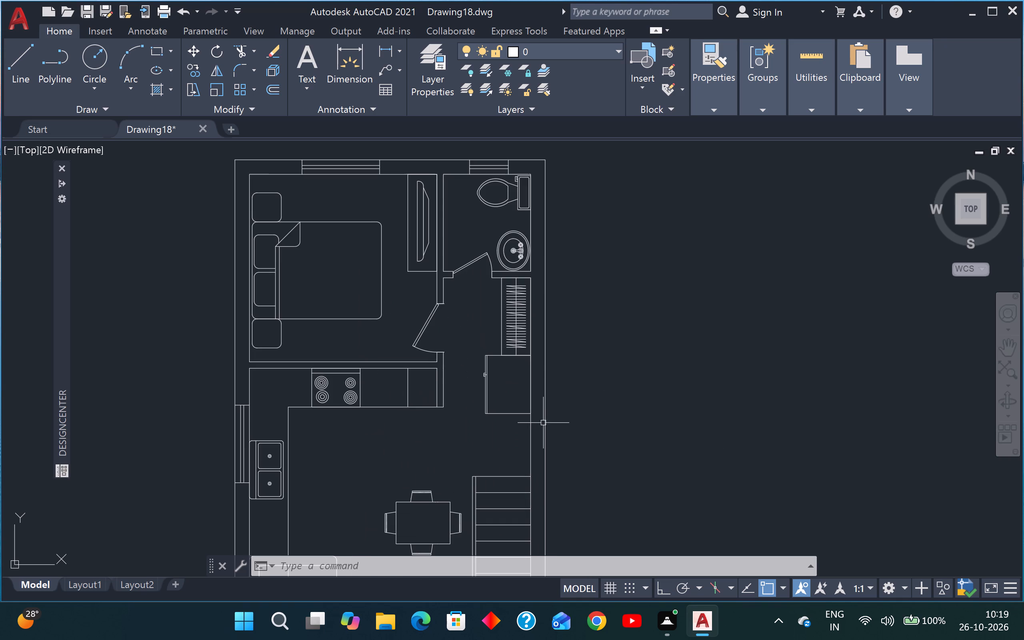
{"action": "scroll", "coordinate": [500, 505], "scroll_direction": "down", "scroll_amount": 2}
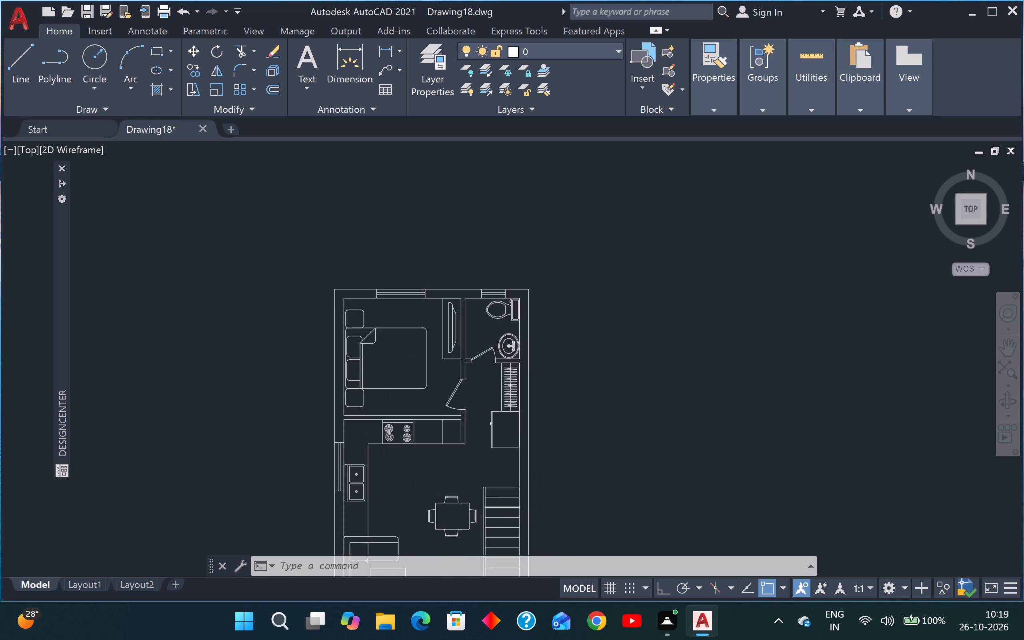
{"action": "scroll", "coordinate": [489, 418], "scroll_direction": "down", "scroll_amount": 3}
{"action": "middle_click_drag", "start_coordinate": [490, 473], "coordinate": [442, 424]}
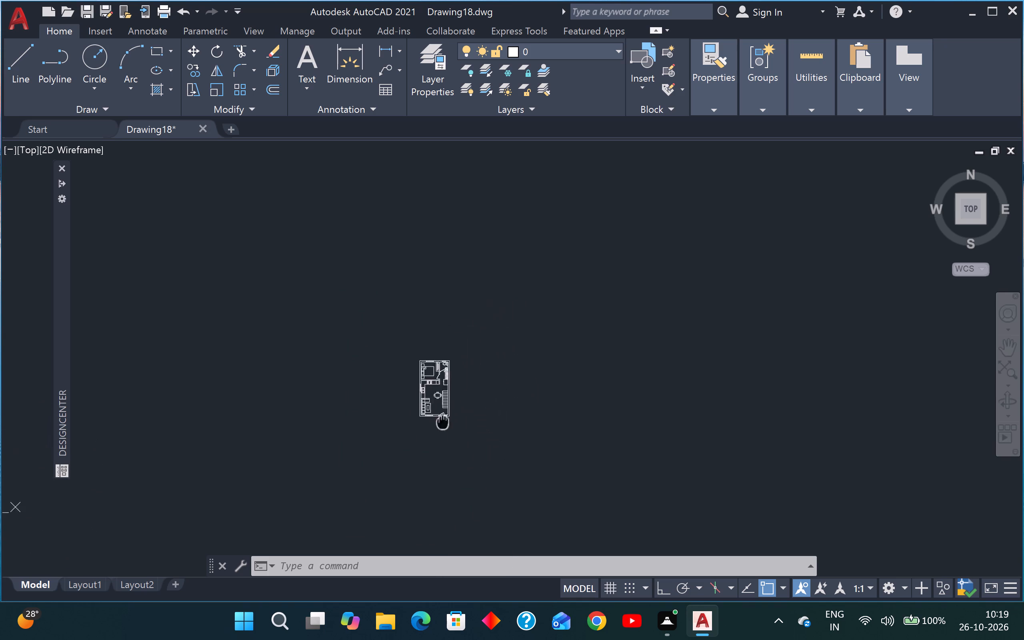
{"action": "middle_click_drag", "start_coordinate": [442, 424], "coordinate": [402, 485]}
{"action": "key", "text": "Escape"}
{"action": "scroll", "coordinate": [389, 462], "scroll_direction": "up", "scroll_amount": 2}
{"action": "scroll", "coordinate": [347, 478], "scroll_direction": "up", "scroll_amount": 2}
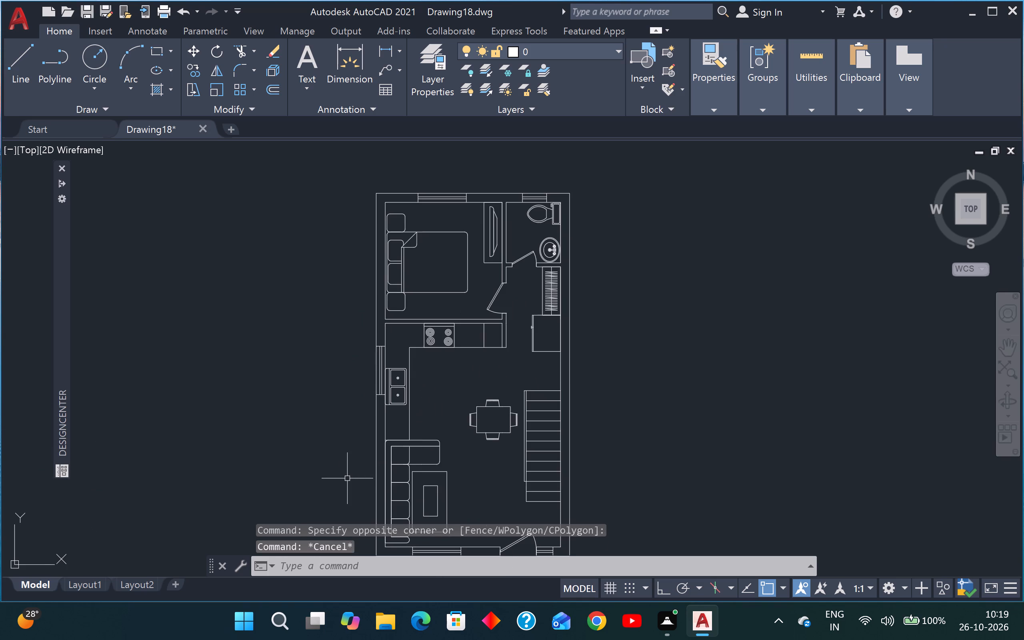
{"action": "scroll", "coordinate": [414, 387], "scroll_direction": "up", "scroll_amount": 2}
{"action": "scroll", "coordinate": [458, 356], "scroll_direction": "down", "scroll_amount": 3}
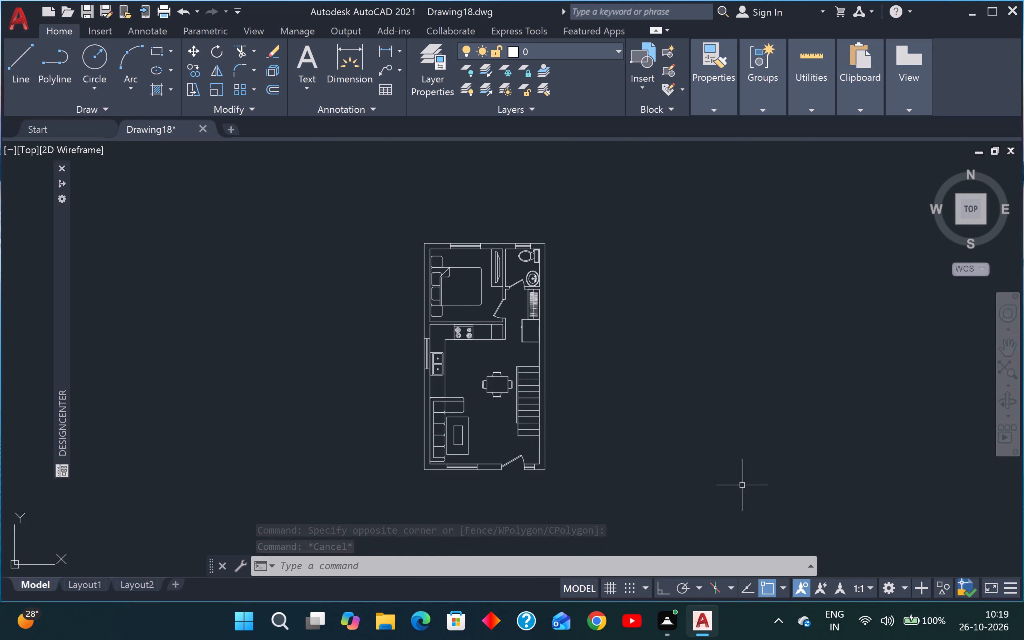
Save the floor plan drawing under its existing name.
{"action": "key", "text": "ctrl+s"}
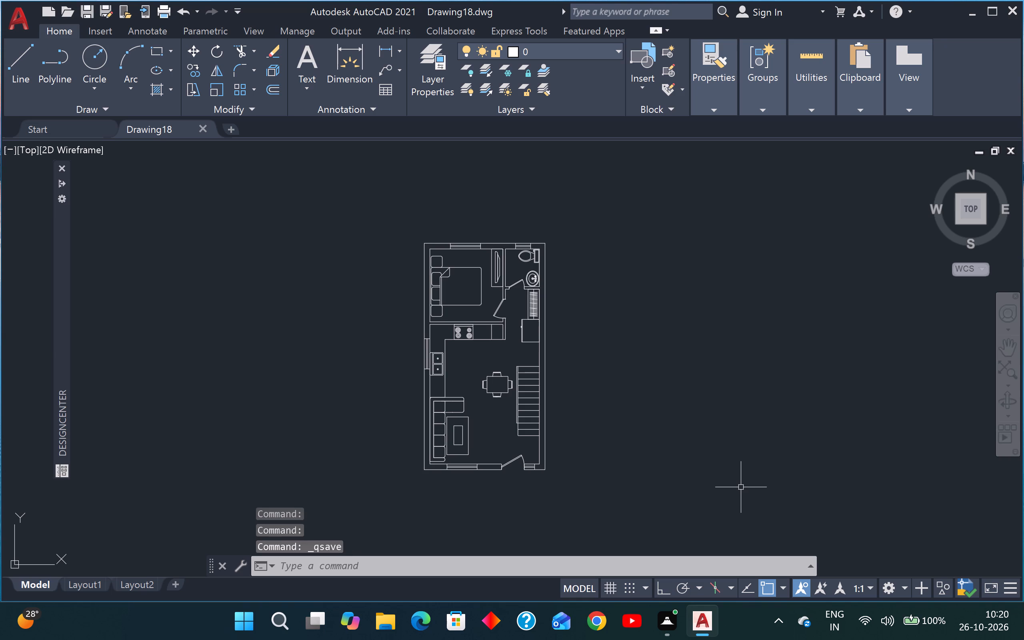
{"action": "key", "text": "ctrl+s"}
{"action": "key", "text": "ctrl+s"}
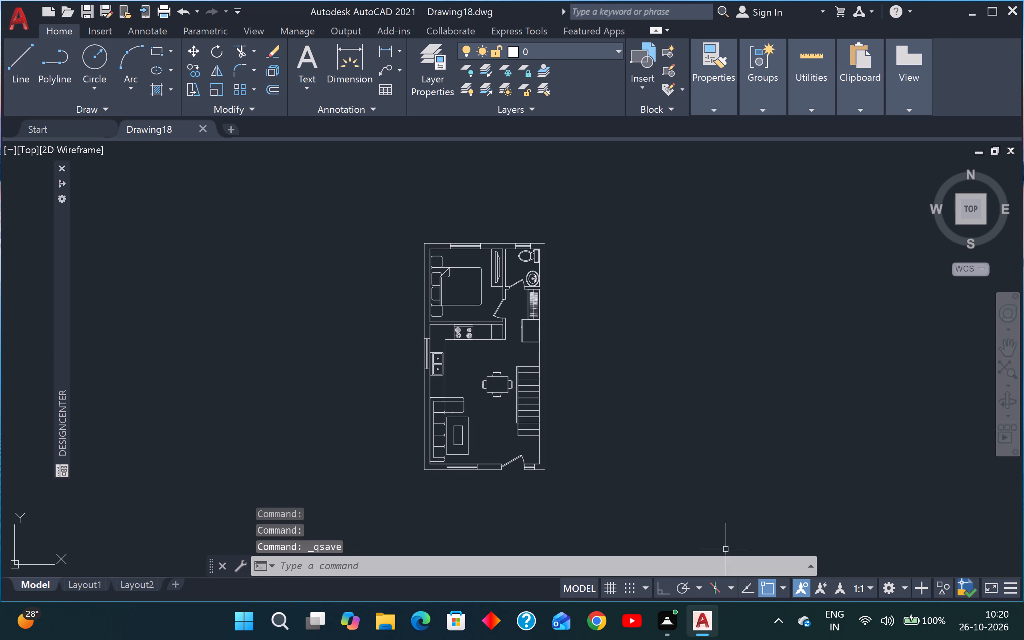